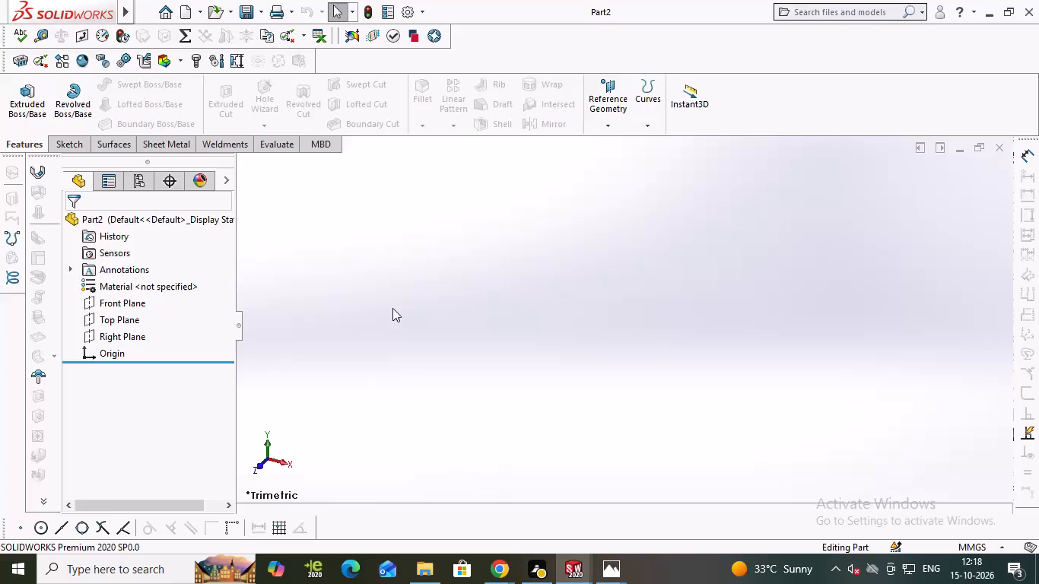
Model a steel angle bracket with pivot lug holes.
Start a new sketch on the Front Plane.
left_click(126, 308)
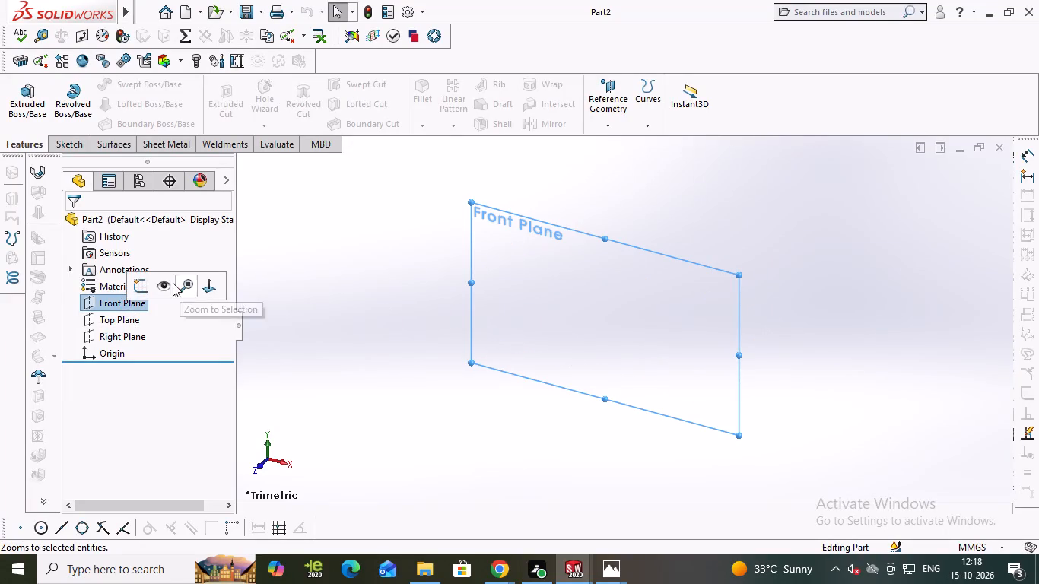
left_click(146, 294)
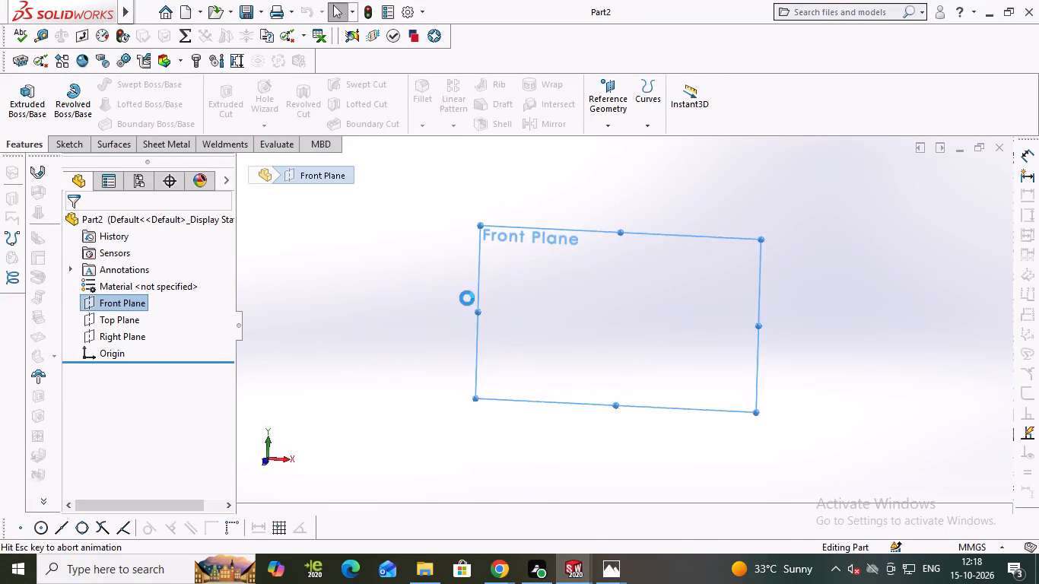
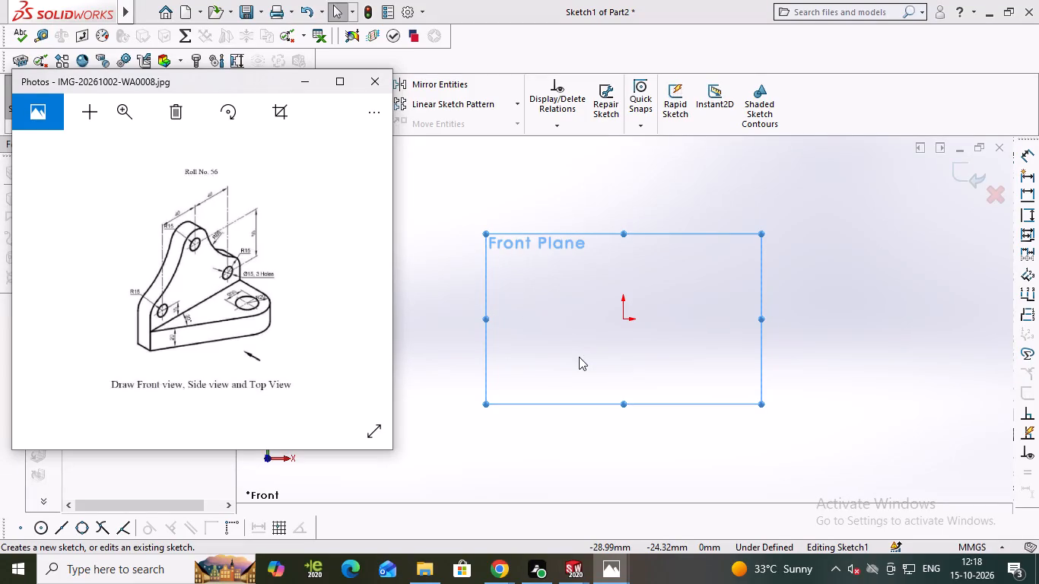
Leave the empty Front Plane sketch and start a new sketch on the Top Plane.
key("alt+Tab")
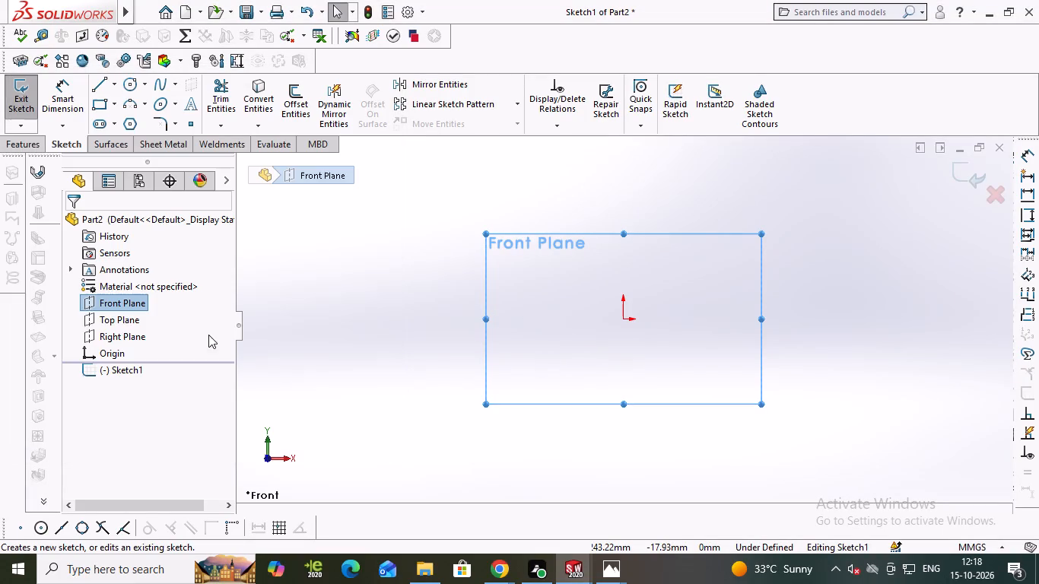
left_click(970, 179)
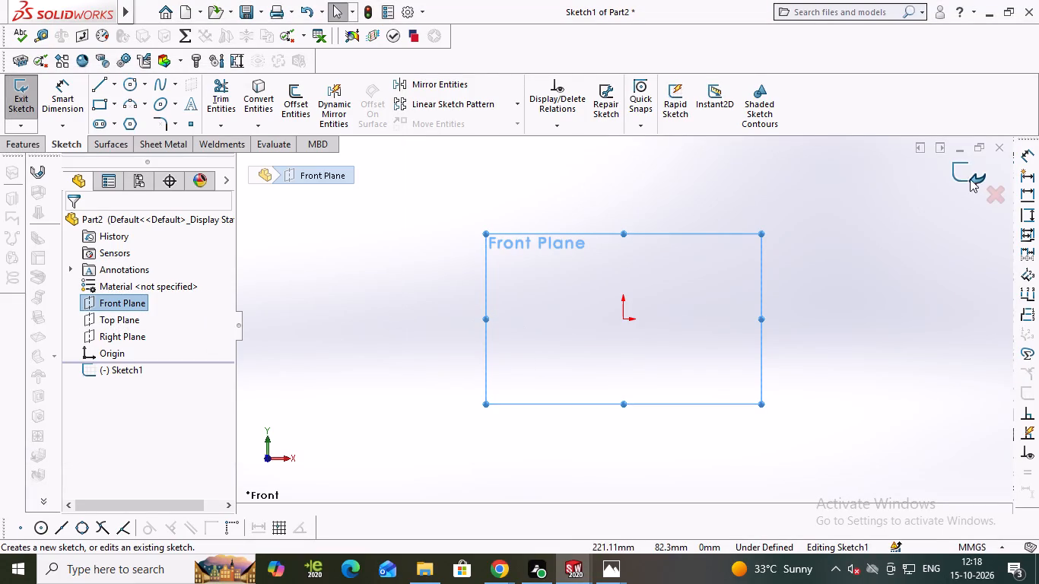
left_click(119, 326)
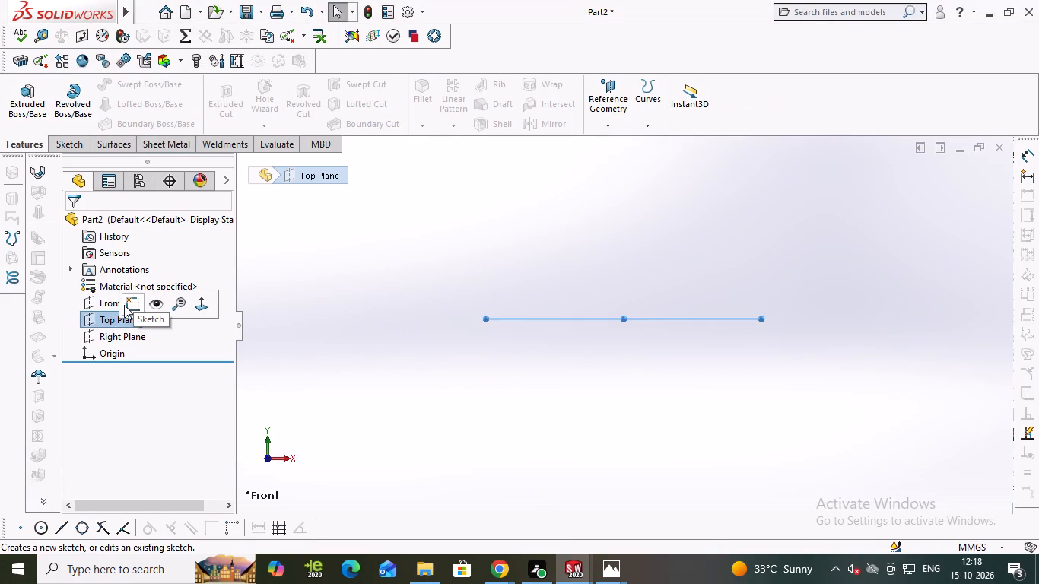
left_click(129, 306)
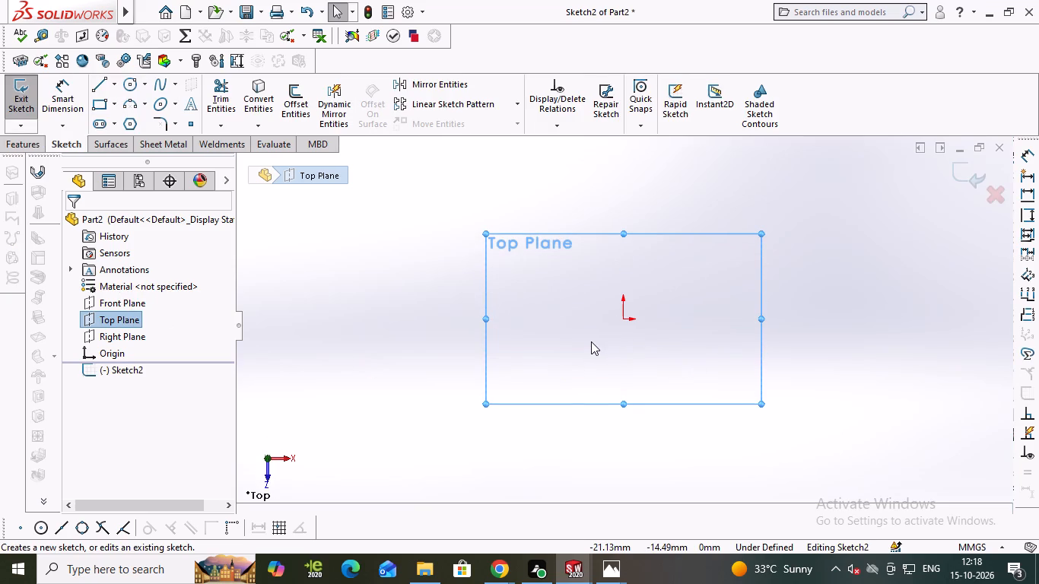
Check the bracket reference drawing in Photos and sketch a circle of radius 20 mm centred on the origin.
key("alt+Tab")
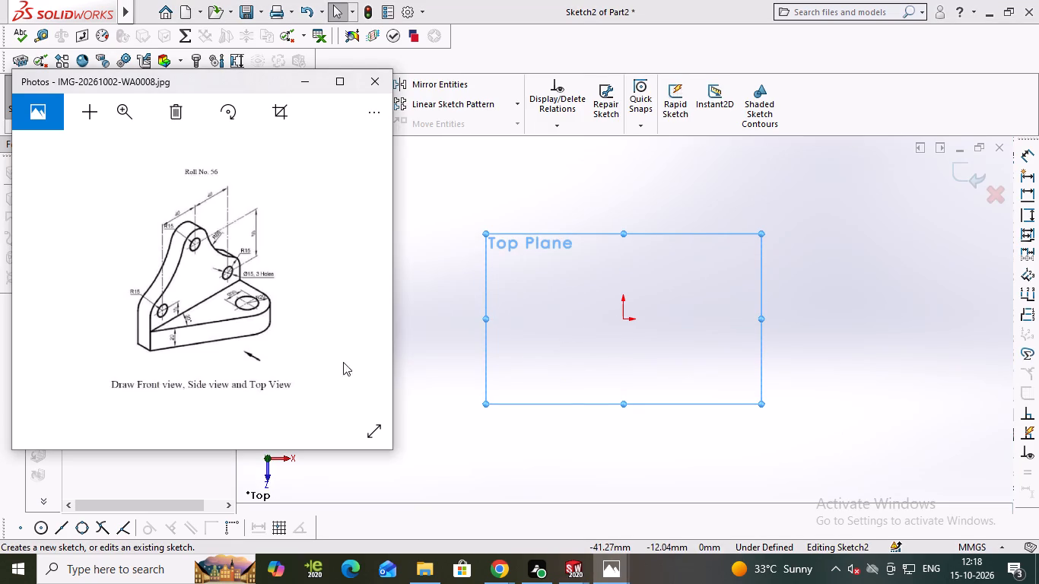
scroll(239, 300, "down", 3)
scroll(239, 297, "up", 2)
left_click(132, 113)
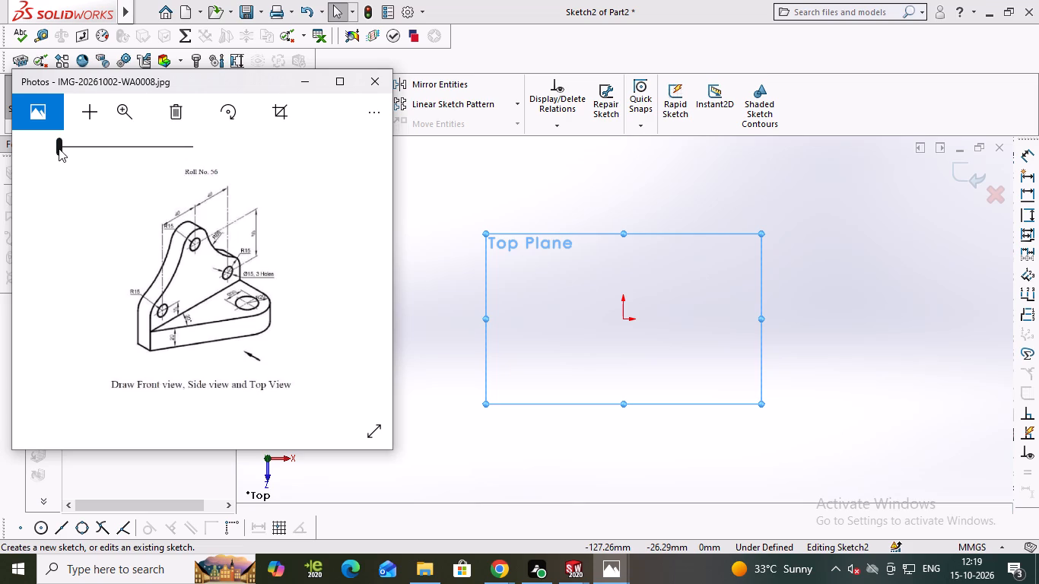
left_click(59, 148)
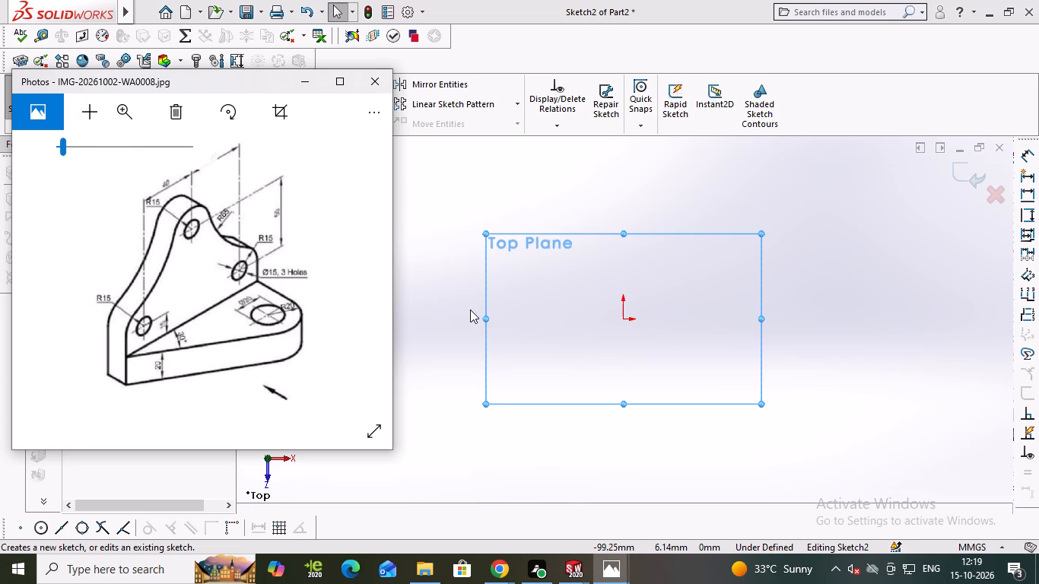
key("alt+Tab")
right_click_drag(575, 300, 683, 294)
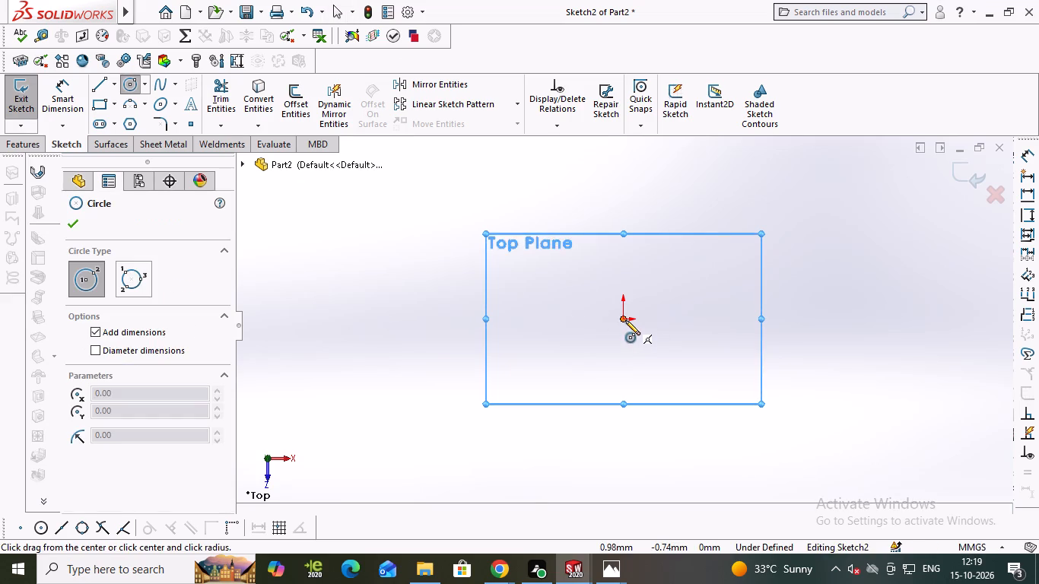
left_click(625, 320)
type("20")
key("Return")
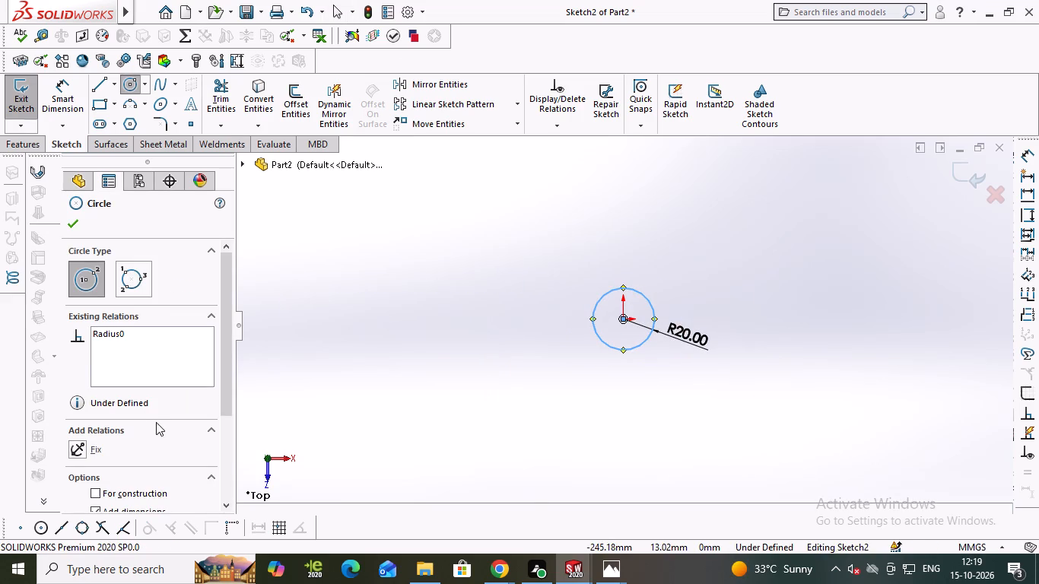
Enable diameter dimensions and sketch a concentric circle of diameter 20 mm at the origin.
scroll(157, 449, "down", 3)
left_click(94, 392)
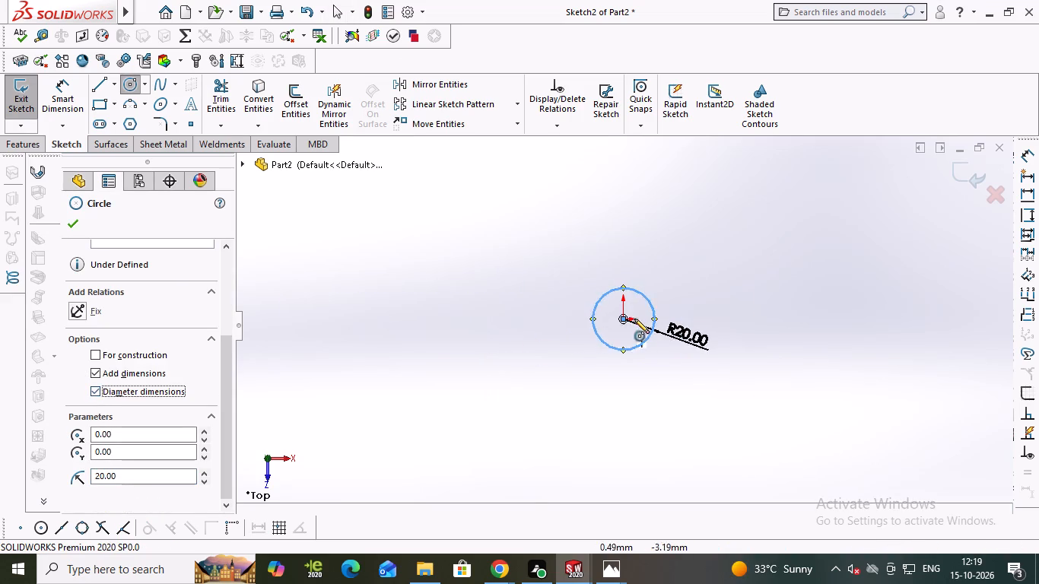
left_click(622, 321)
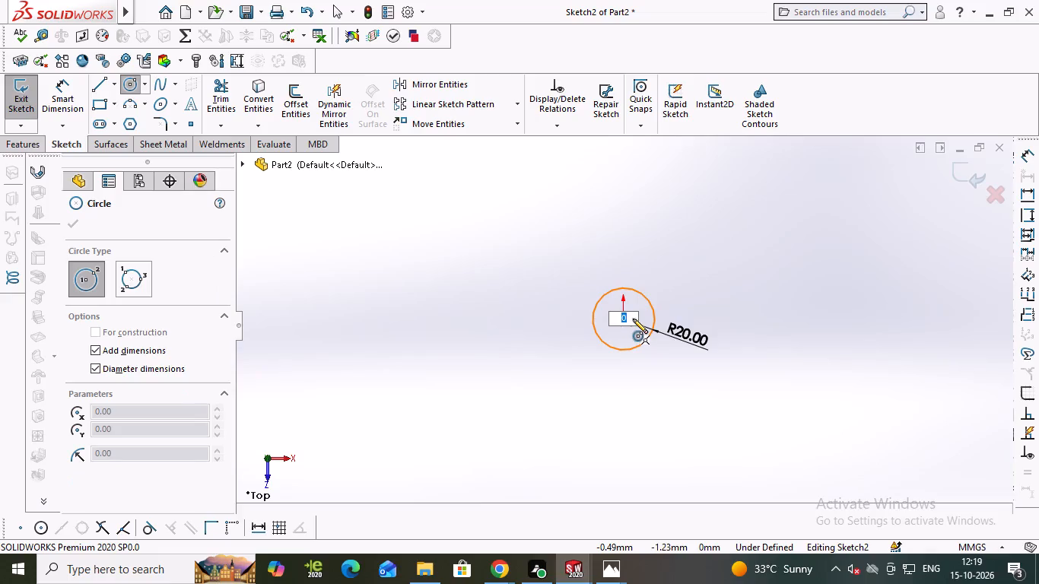
type("20")
key("Return")
Start a line at the top point of the outer R20 circle, checking the reference drawing for the base outline.
scroll(646, 306, "down", 3)
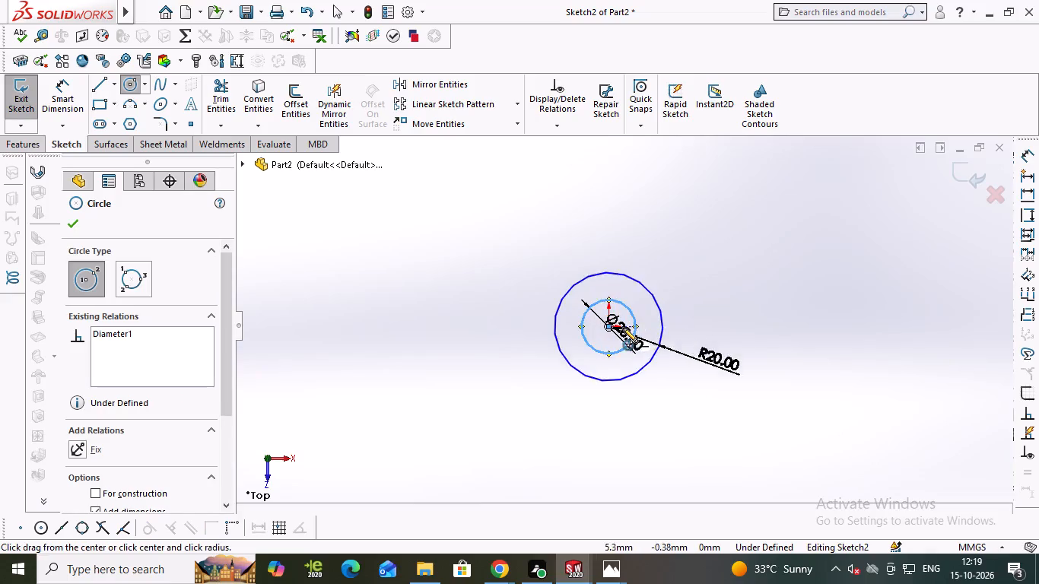
scroll(623, 328, "down", 1)
scroll(565, 367, "up", 1)
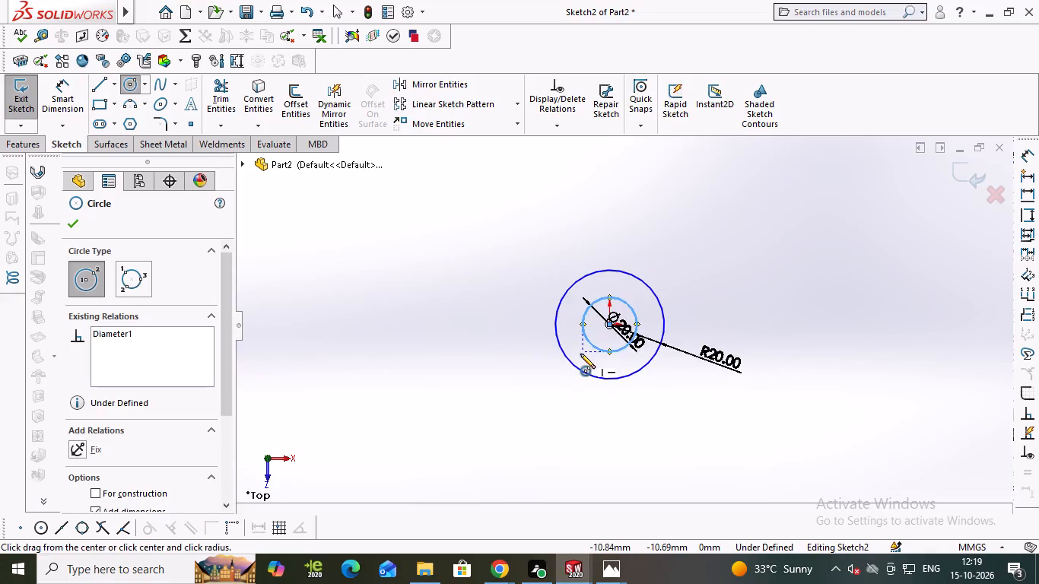
key("alt+Tab")
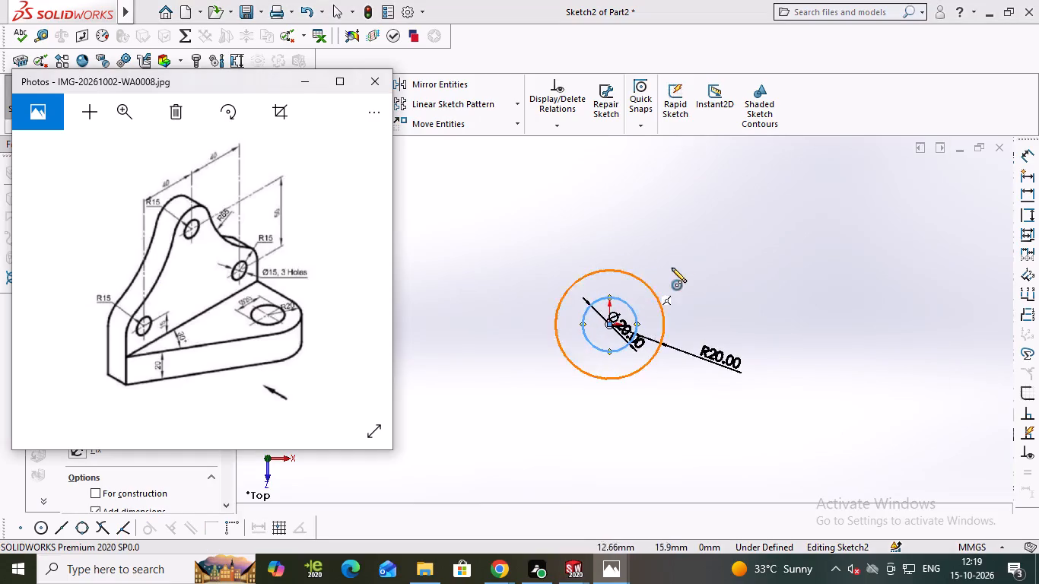
right_click_drag(717, 250, 511, 276)
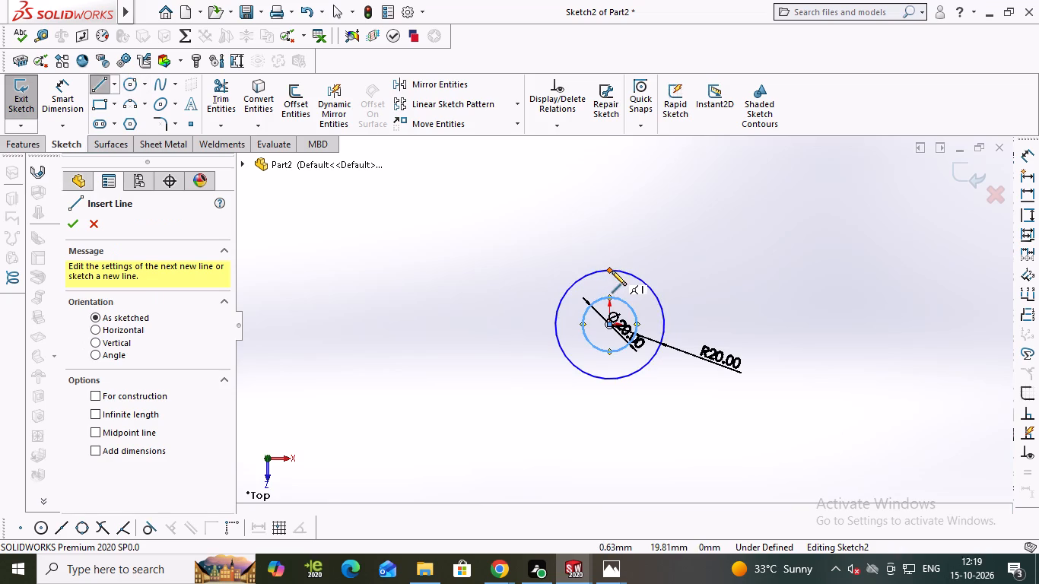
key("alt+Tab")
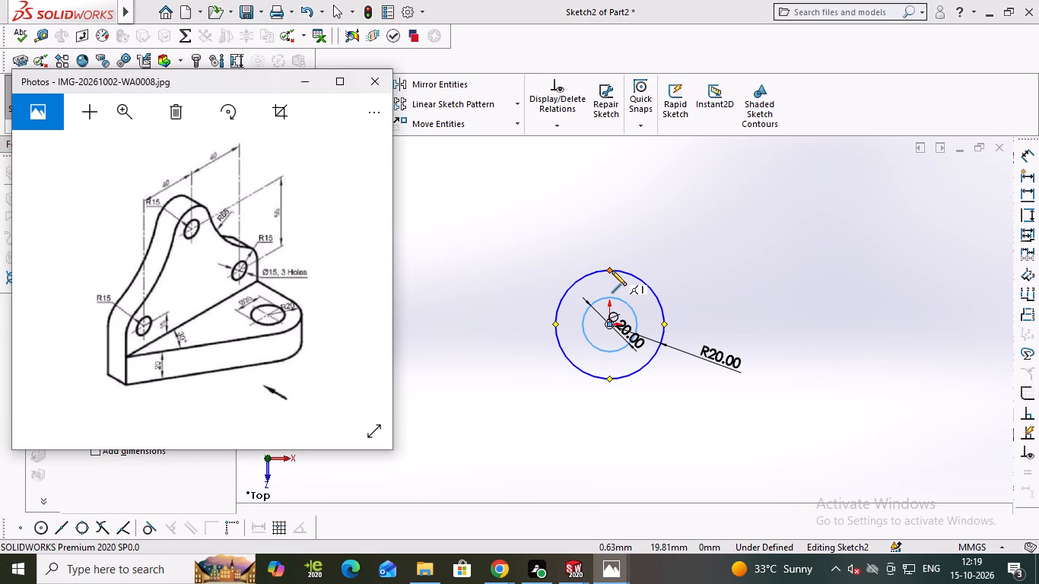
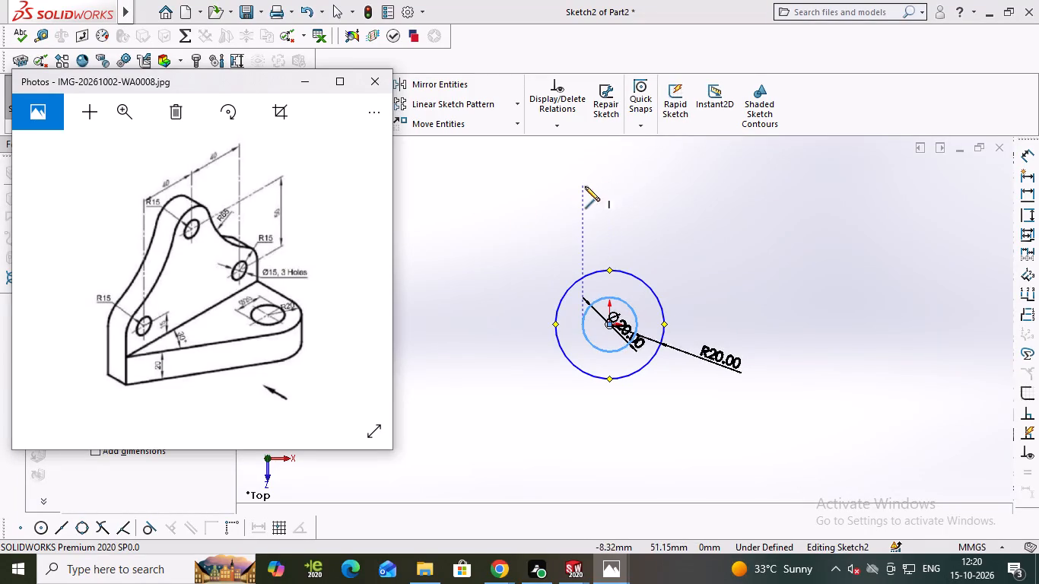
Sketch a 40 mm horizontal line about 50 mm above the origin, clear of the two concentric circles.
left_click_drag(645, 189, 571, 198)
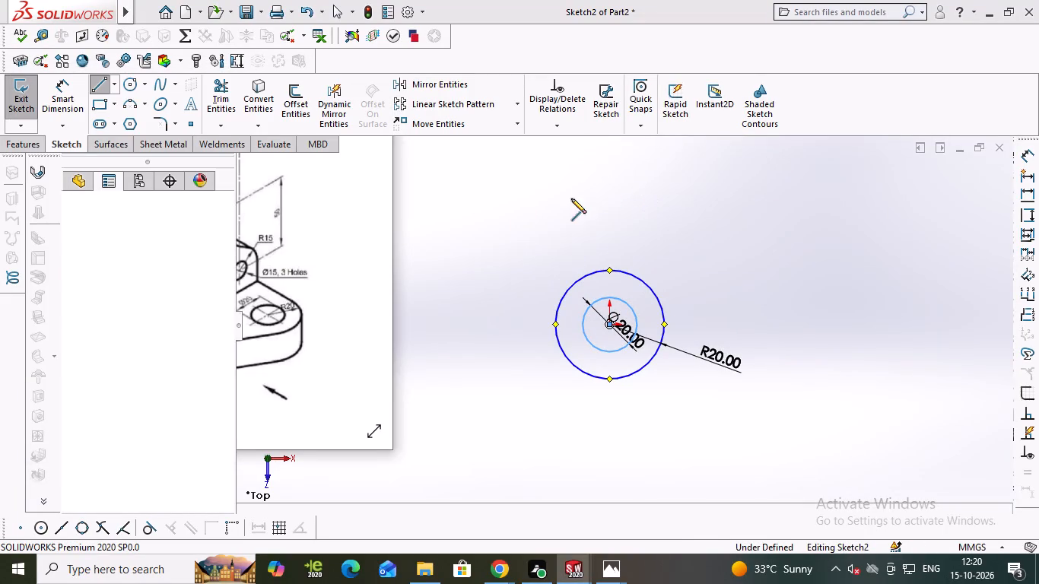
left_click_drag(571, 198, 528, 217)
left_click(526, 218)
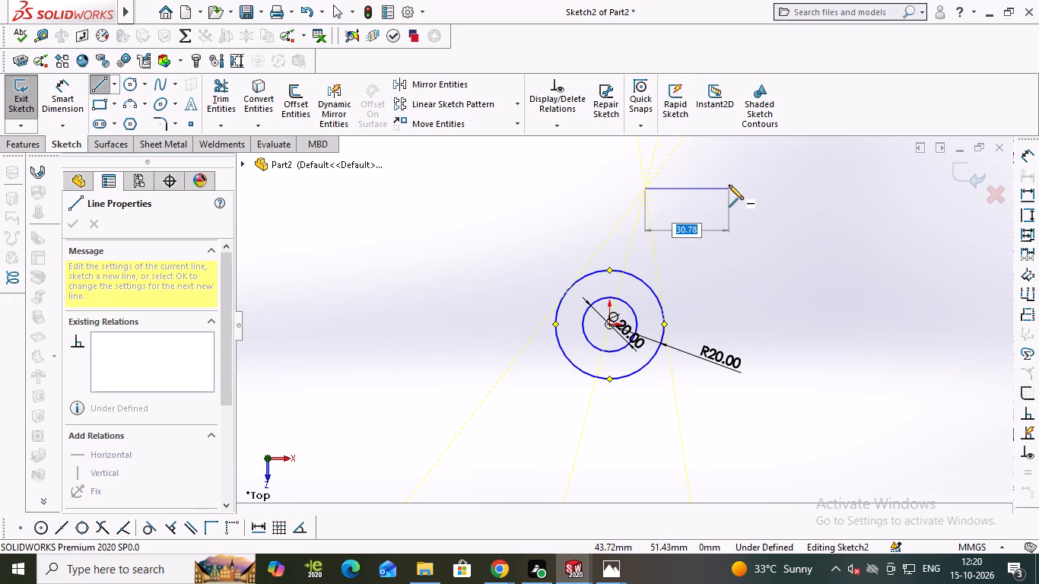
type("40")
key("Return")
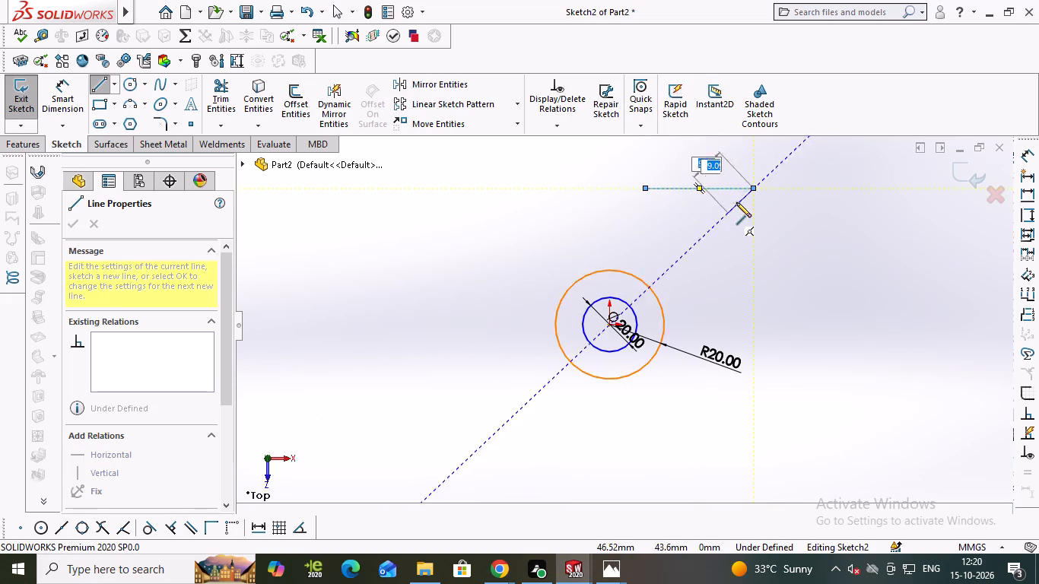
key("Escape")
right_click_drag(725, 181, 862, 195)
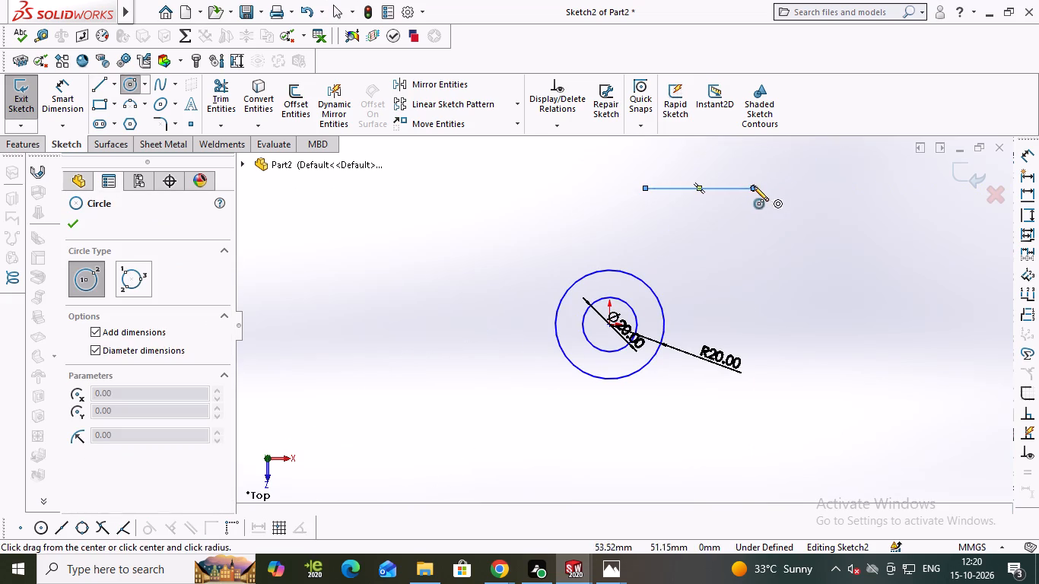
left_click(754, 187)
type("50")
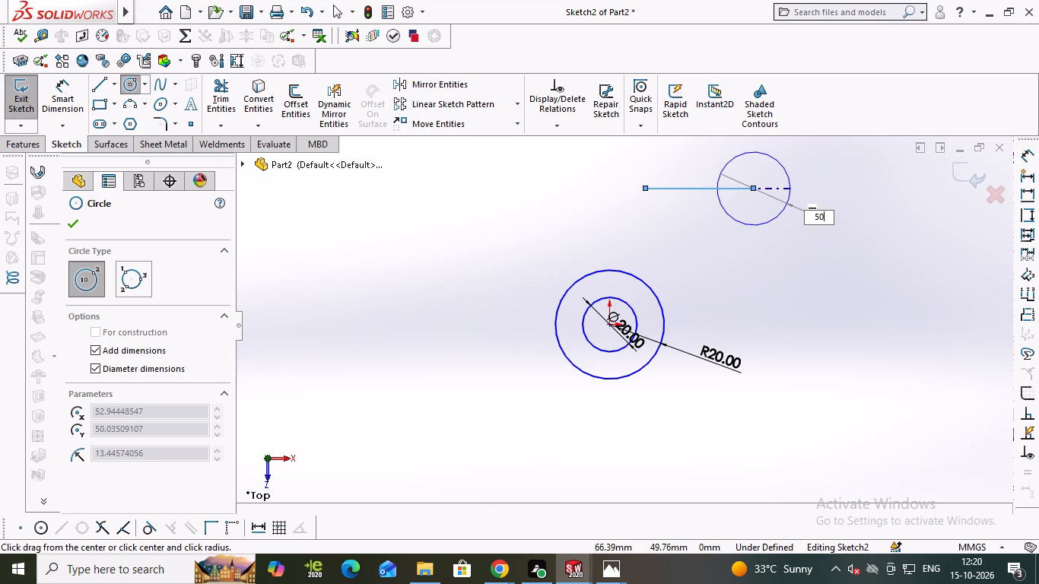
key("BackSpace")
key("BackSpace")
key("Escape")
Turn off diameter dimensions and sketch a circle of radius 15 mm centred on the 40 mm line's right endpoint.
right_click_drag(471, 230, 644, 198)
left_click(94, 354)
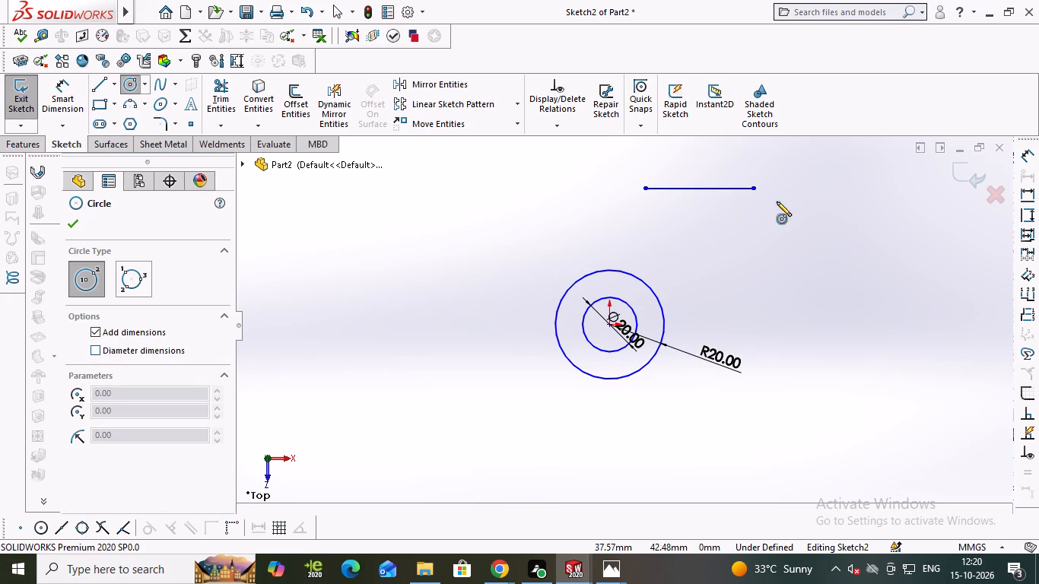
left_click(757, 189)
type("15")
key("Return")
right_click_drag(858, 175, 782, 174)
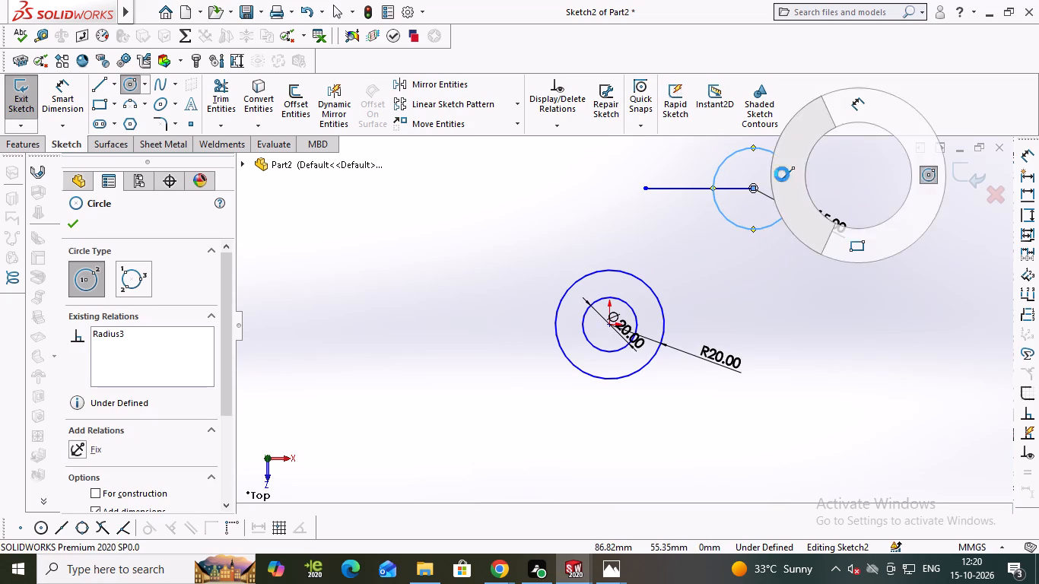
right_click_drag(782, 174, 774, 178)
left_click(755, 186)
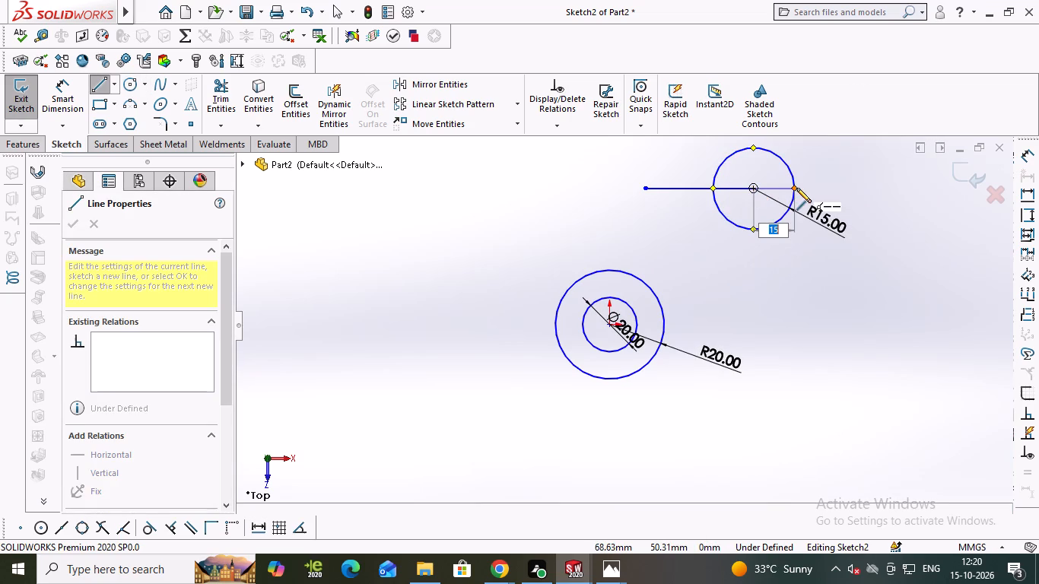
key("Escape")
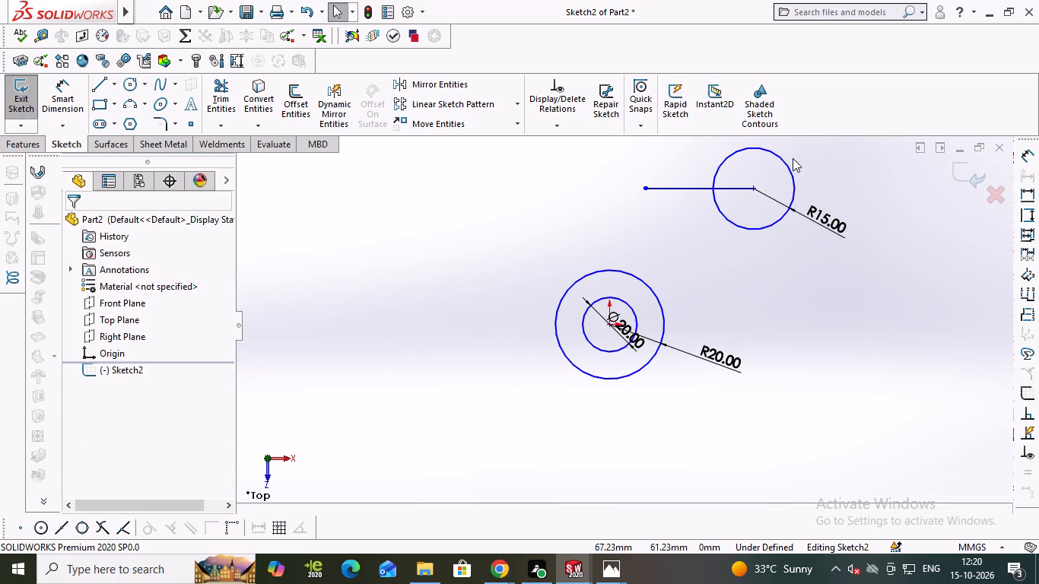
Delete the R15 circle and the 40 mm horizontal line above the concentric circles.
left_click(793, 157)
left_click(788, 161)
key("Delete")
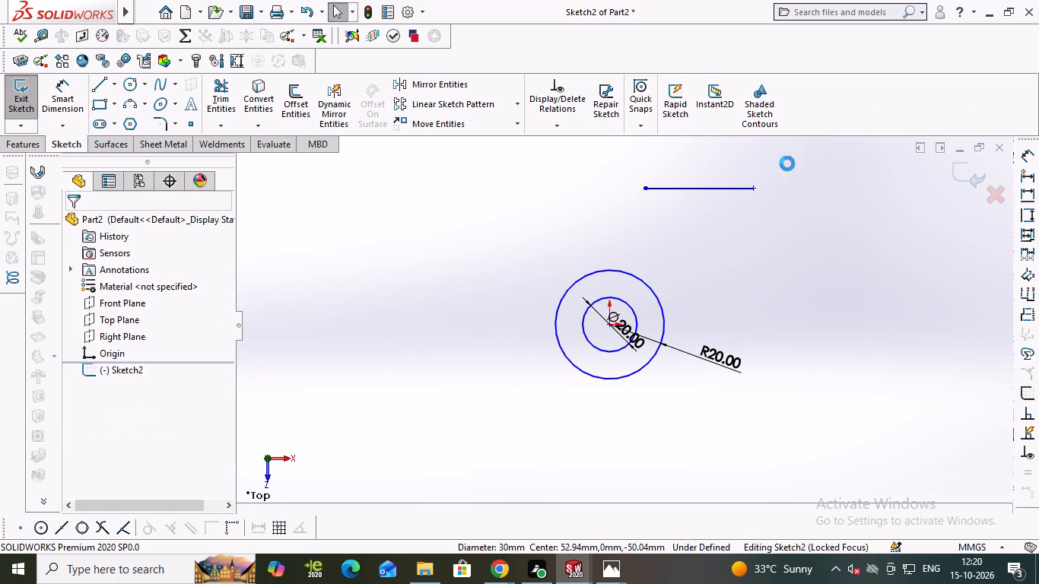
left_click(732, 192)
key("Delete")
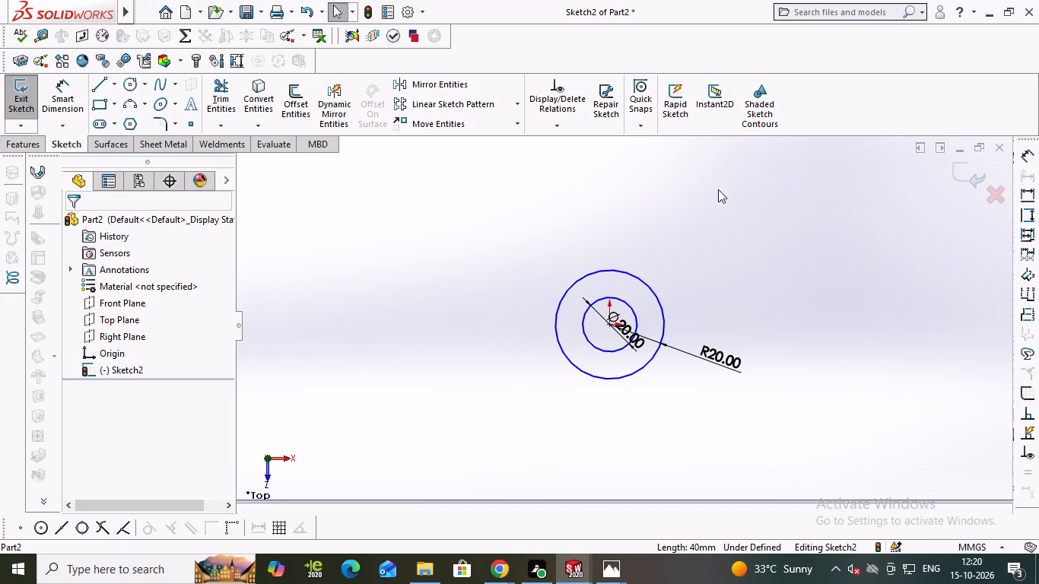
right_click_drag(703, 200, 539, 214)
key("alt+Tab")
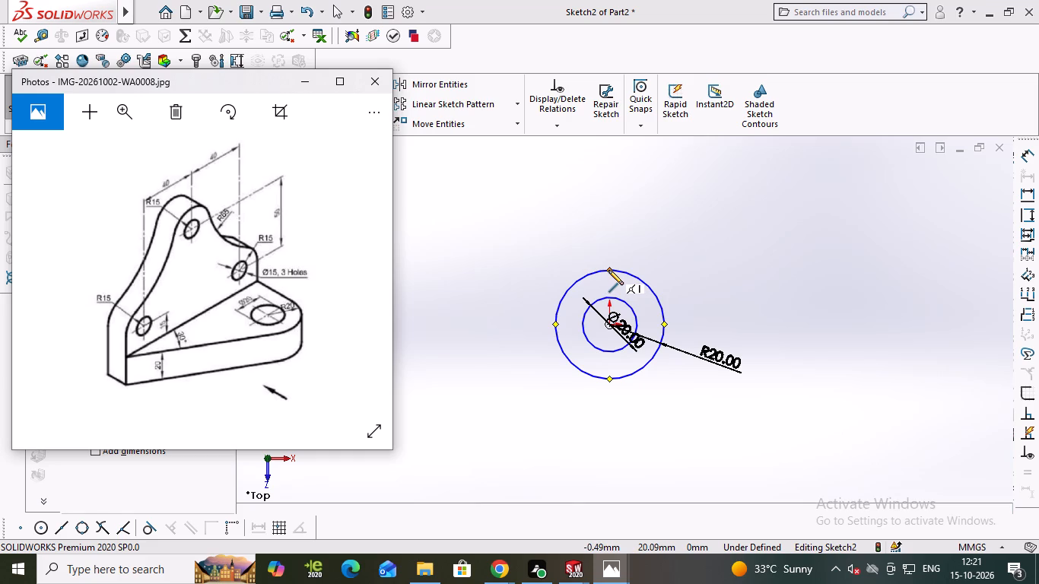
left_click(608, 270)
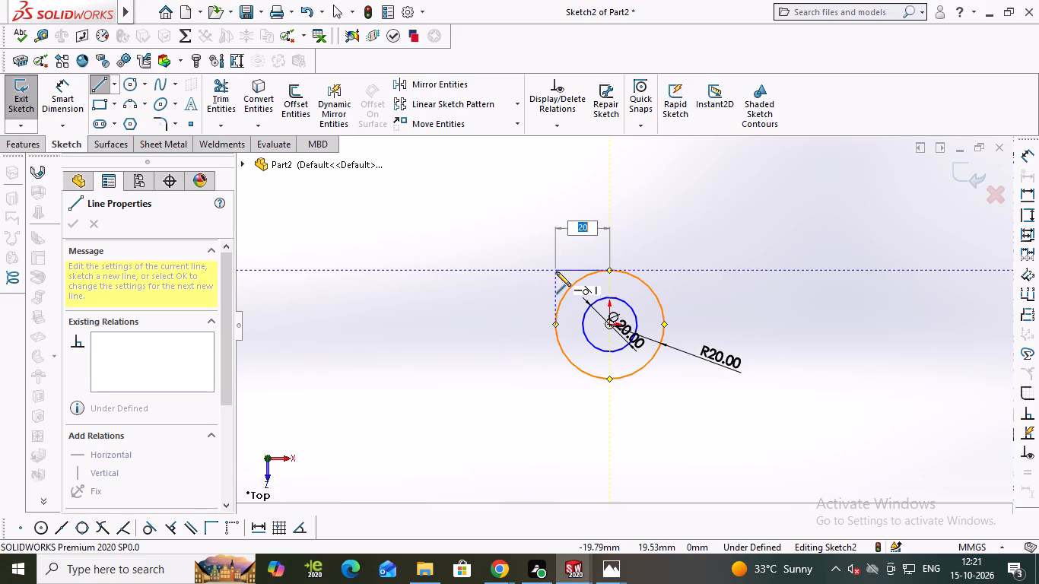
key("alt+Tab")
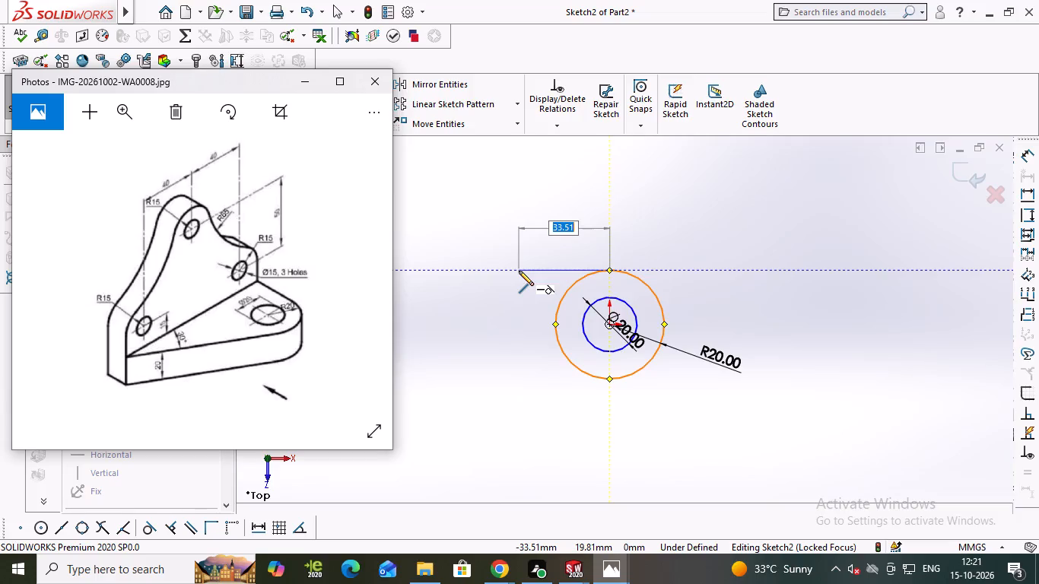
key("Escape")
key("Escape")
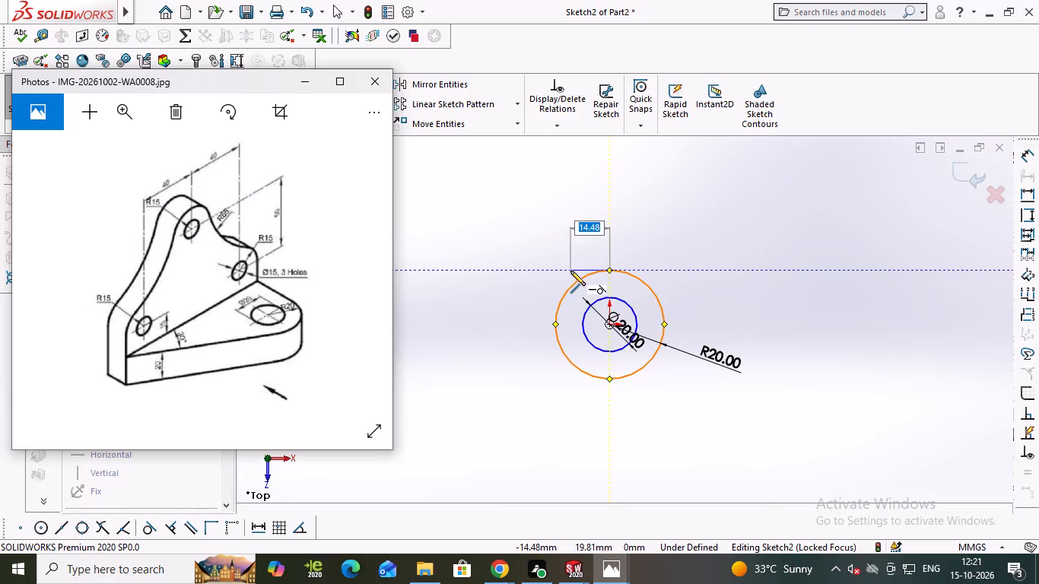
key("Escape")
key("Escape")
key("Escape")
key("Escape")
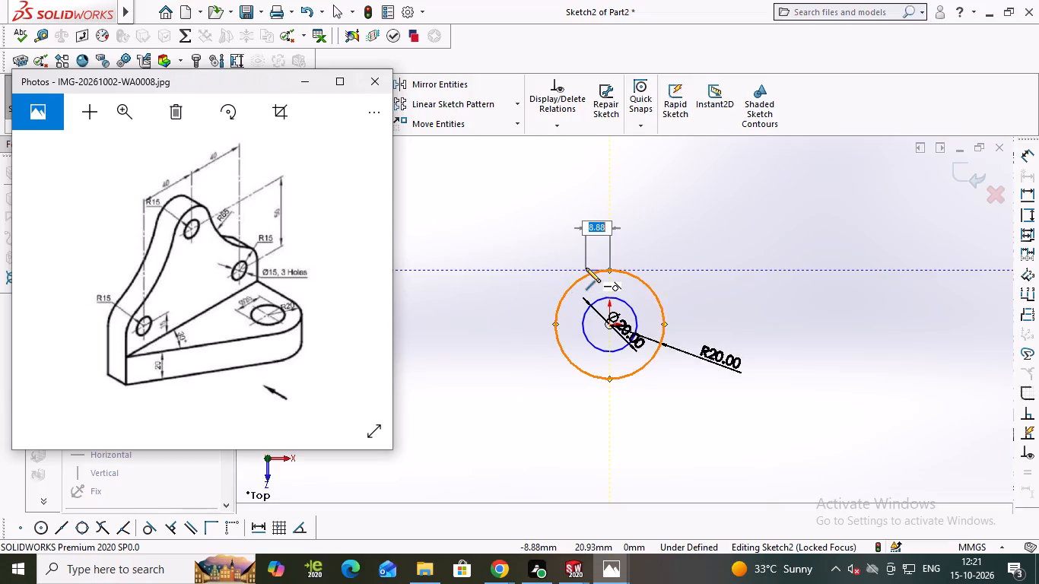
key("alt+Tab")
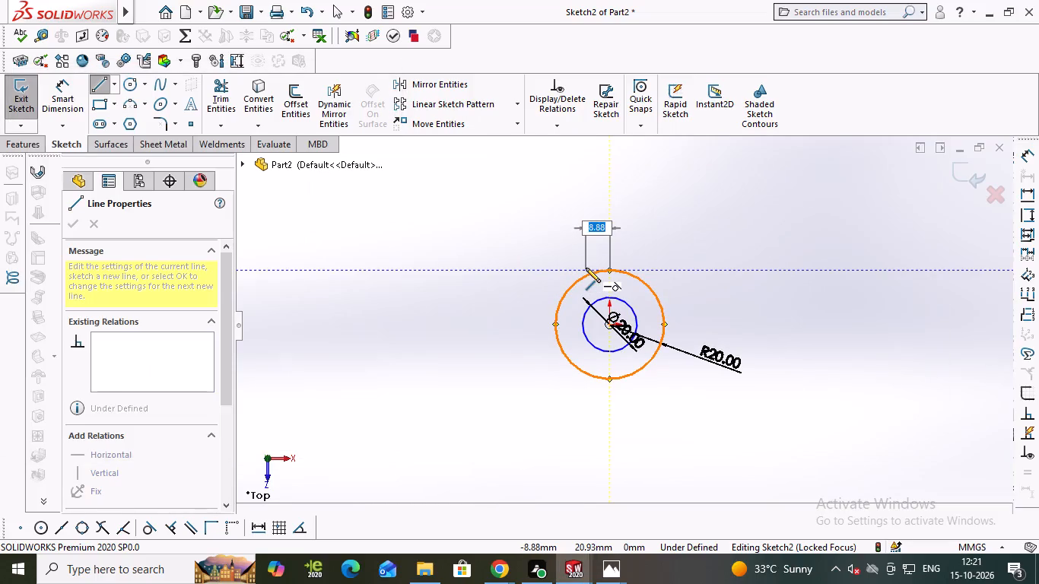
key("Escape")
Undo all the work on the Top Plane sketch, including both concentric circles and the sketch itself.
key("ctrl+z")
key("ctrl+z")
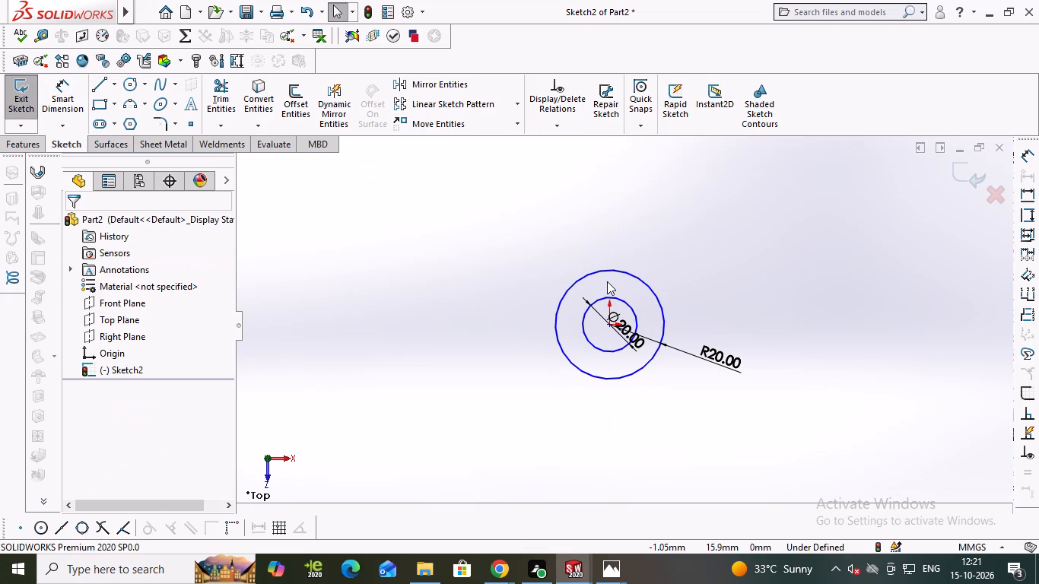
key("ctrl+z")
key("ctrl+z")
key("ctrl+z")
key("ctrl+z")
key("ctrl+z")
key("ctrl+z")
key("ctrl+z")
key("ctrl+z")
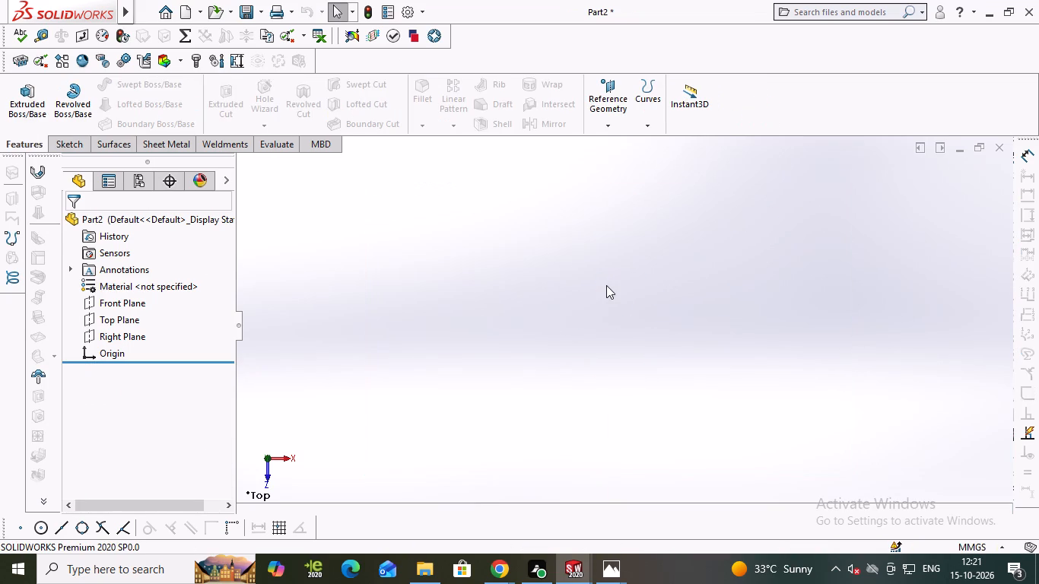
Start a sketch on the Right Plane and draw a 40 mm horizontal line from the origin to the right, following the reference drawing.
left_click(129, 335)
left_click(142, 313)
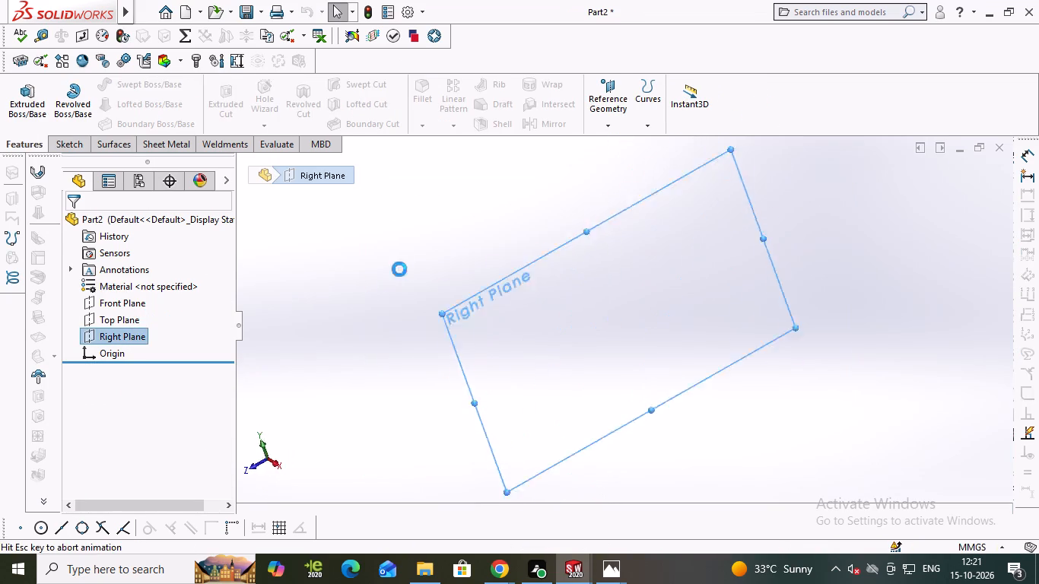
right_click_drag(560, 287, 705, 303)
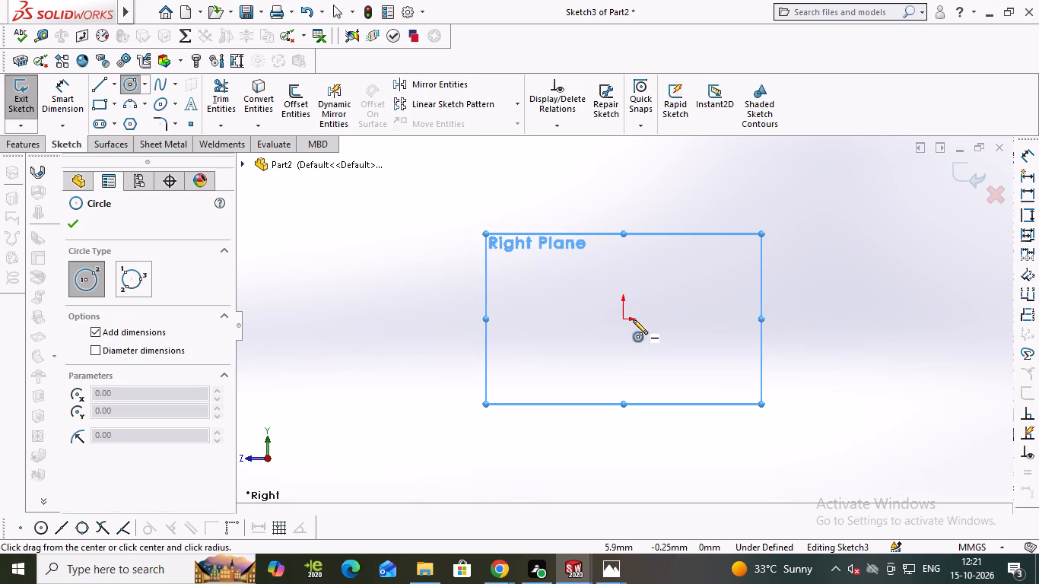
right_click_drag(672, 305, 568, 322)
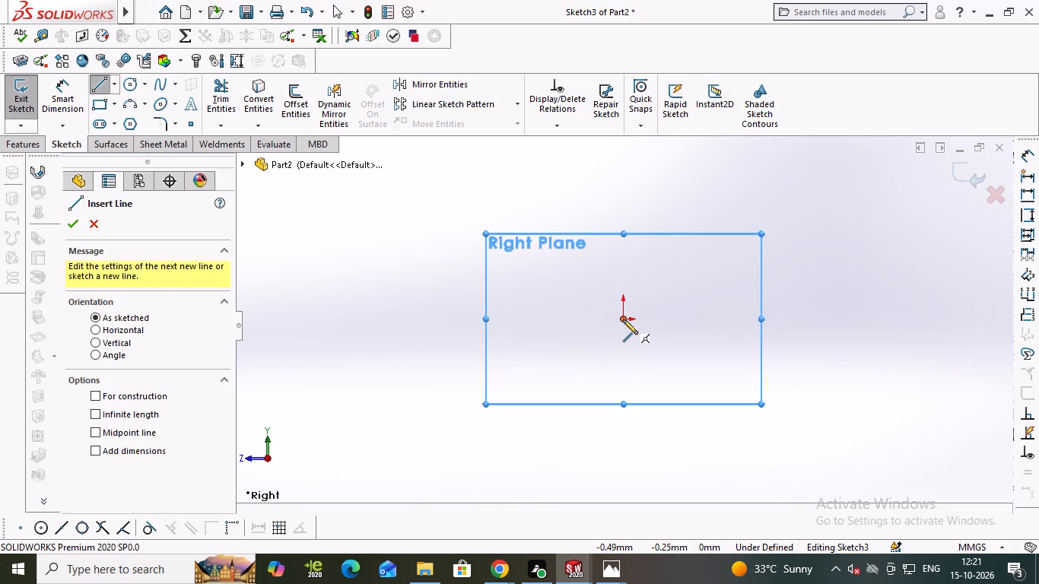
key("alt+Tab")
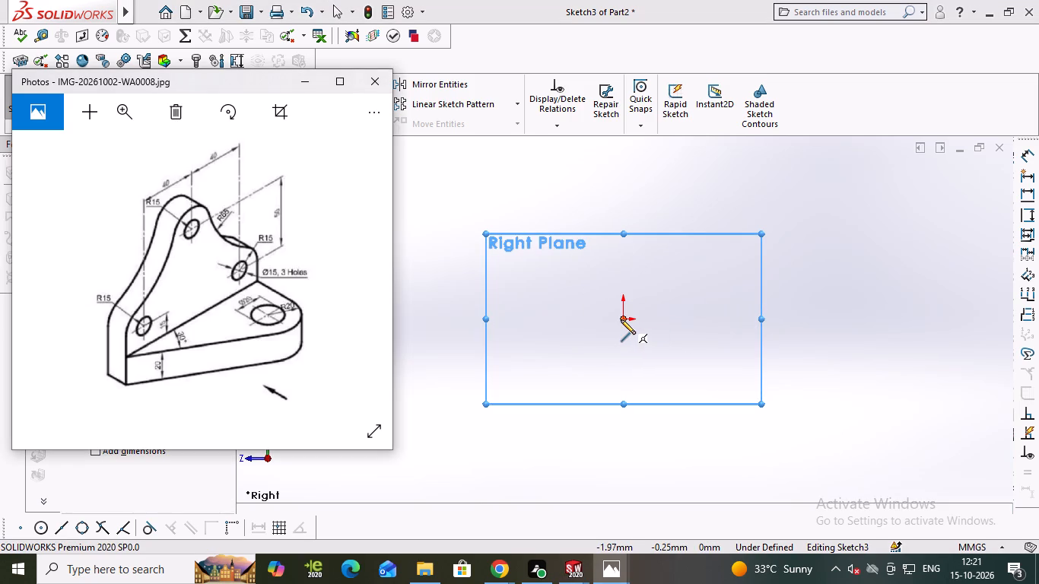
left_click(621, 319)
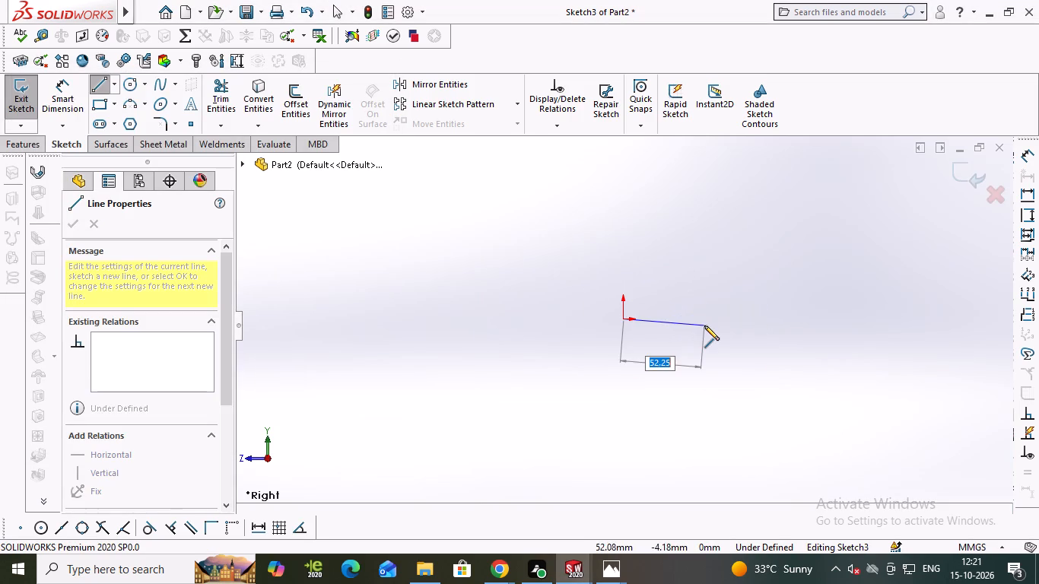
type("40")
key("Return")
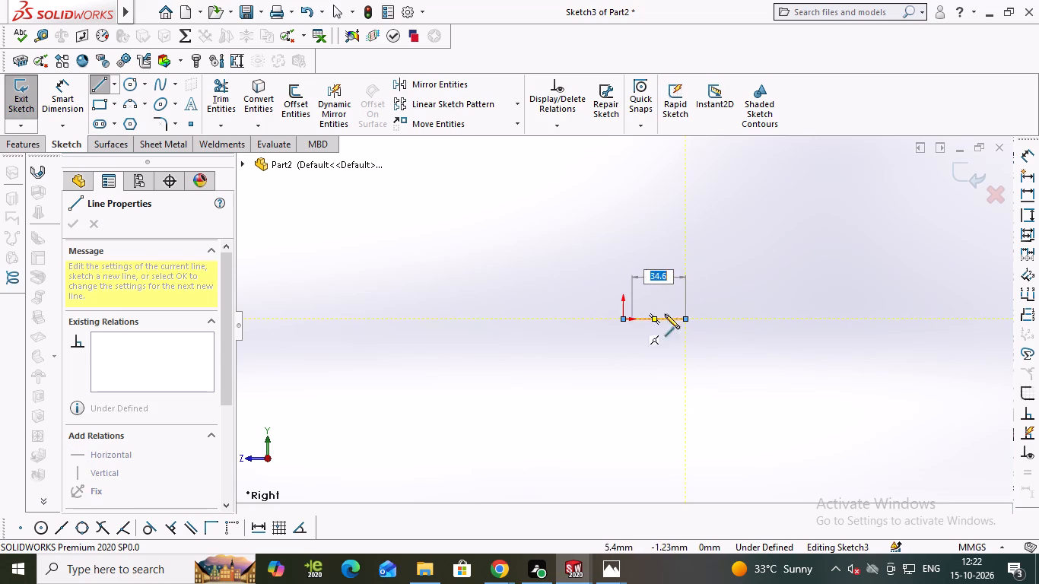
Check the length and angle parameters of the line sketched from the origin.
scroll(183, 371, "down", 2)
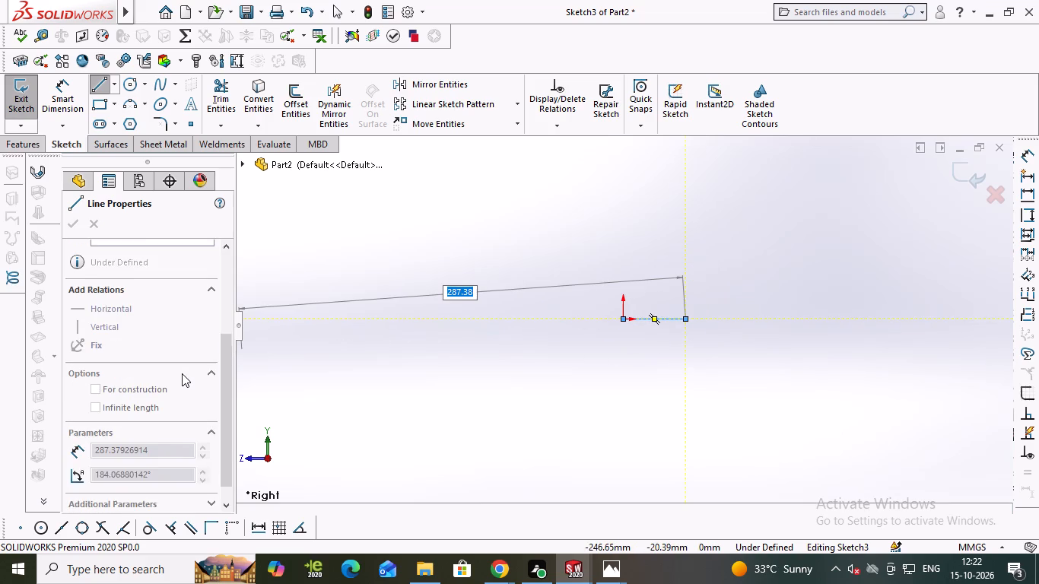
scroll(182, 373, "down", 2)
scroll(182, 373, "up", 1)
scroll(182, 373, "down", 2)
key("Escape")
left_click(662, 318)
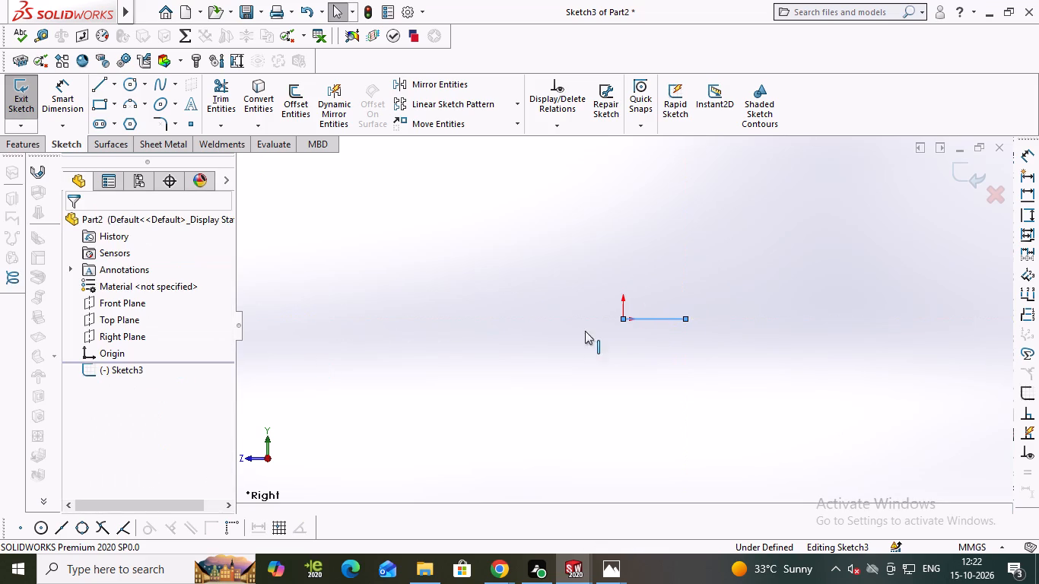
left_click(650, 319)
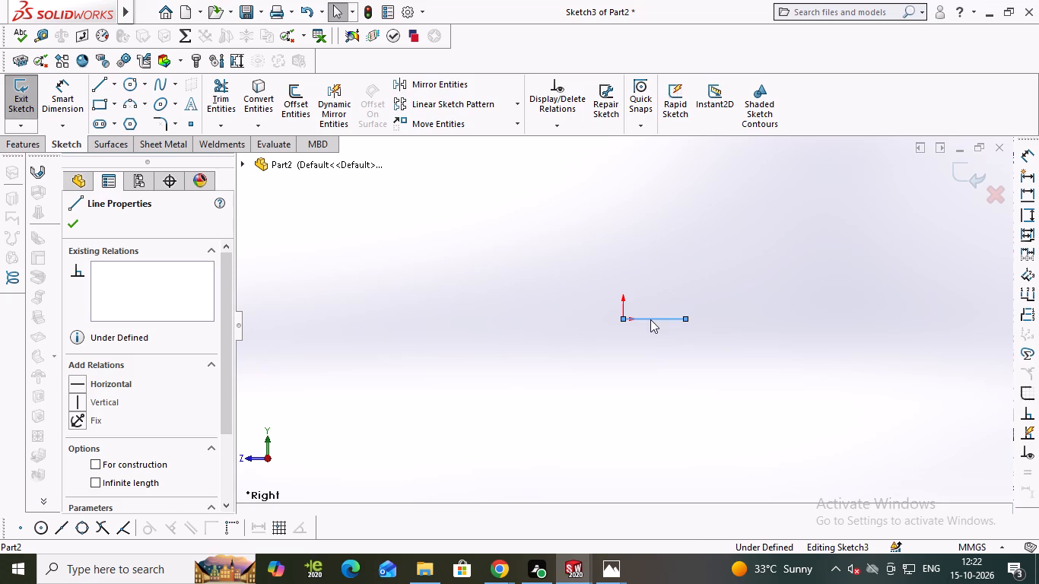
scroll(0, 462, "down", 2)
scroll(253, 397, "up", 1)
scroll(246, 400, "down", 3)
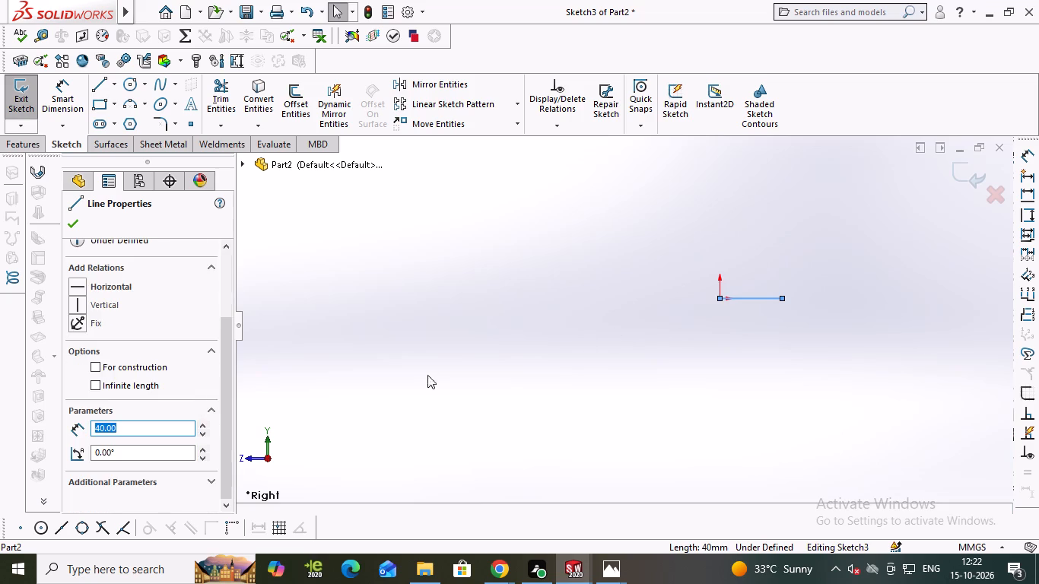
key("Escape")
Sketch a second 40 mm horizontal line from the origin, running in the opposite direction to the first.
right_click_drag(774, 264, 615, 297)
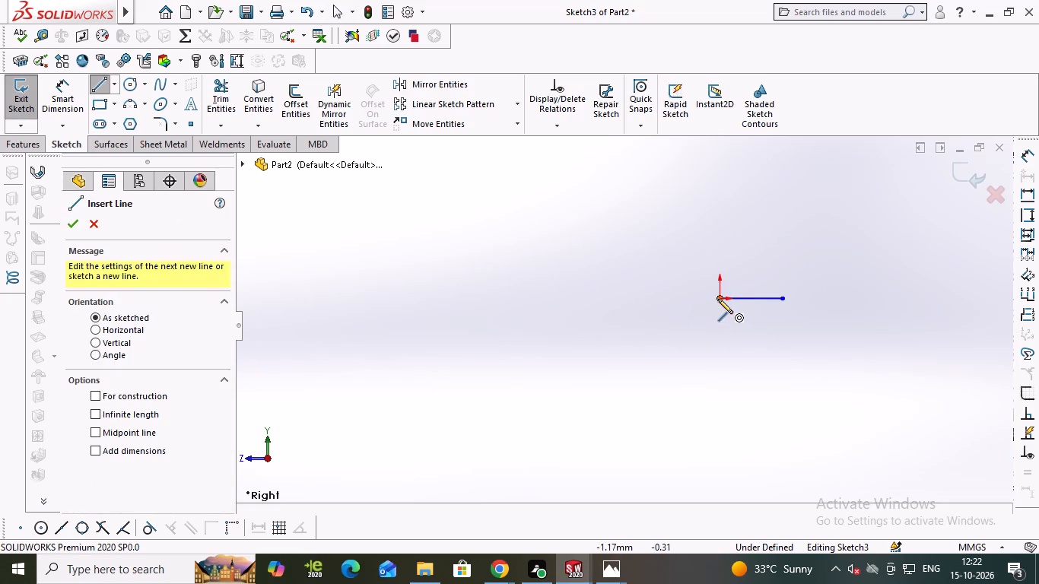
left_click(718, 299)
type("40")
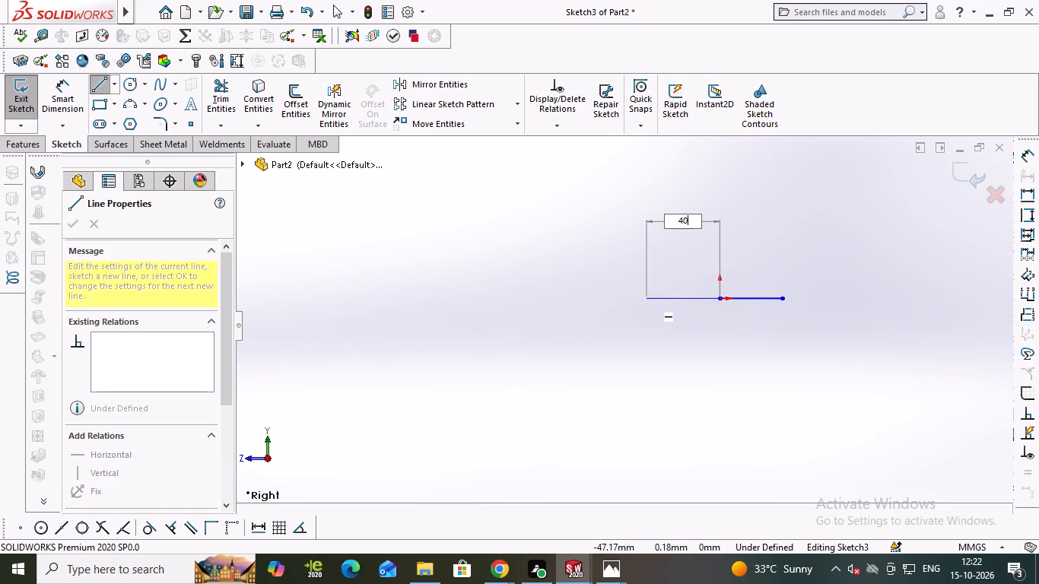
key("Return")
key("Escape")
Sketch a circle of radius 15 mm centred on the right endpoint of the horizontal lines.
right_click_drag(747, 268, 887, 261)
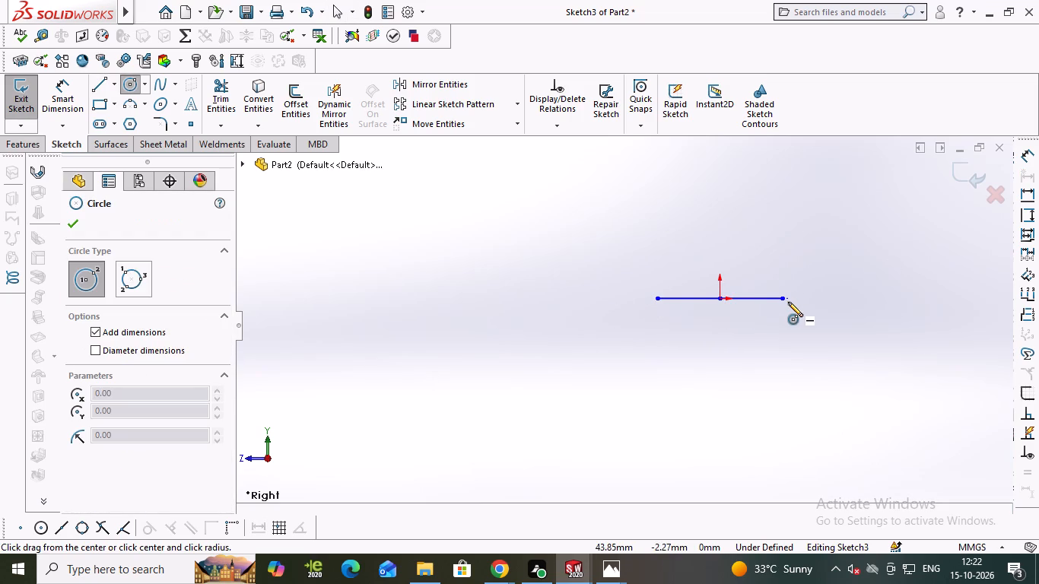
left_click(784, 299)
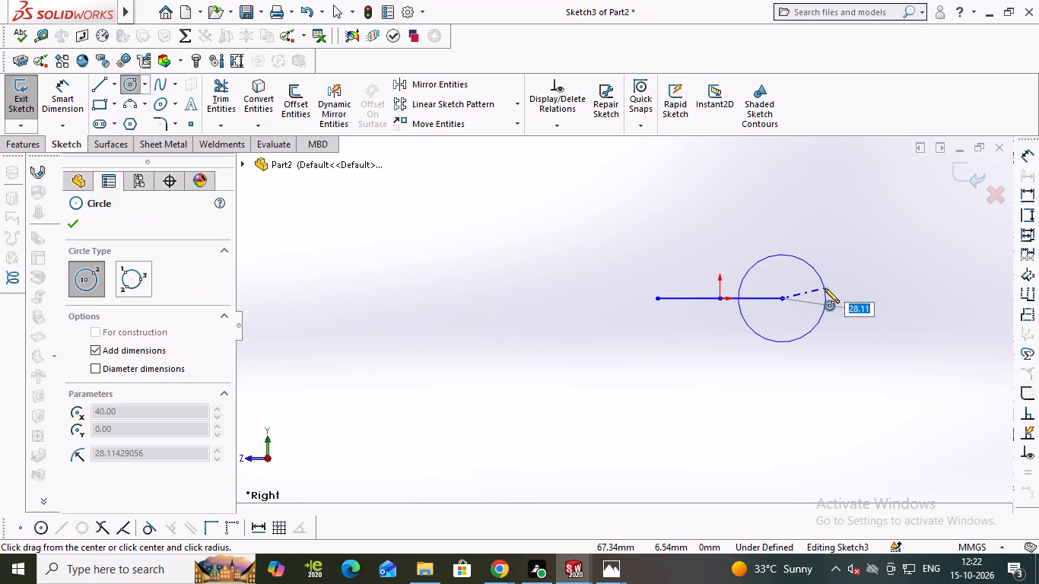
type("15")
key("Return")
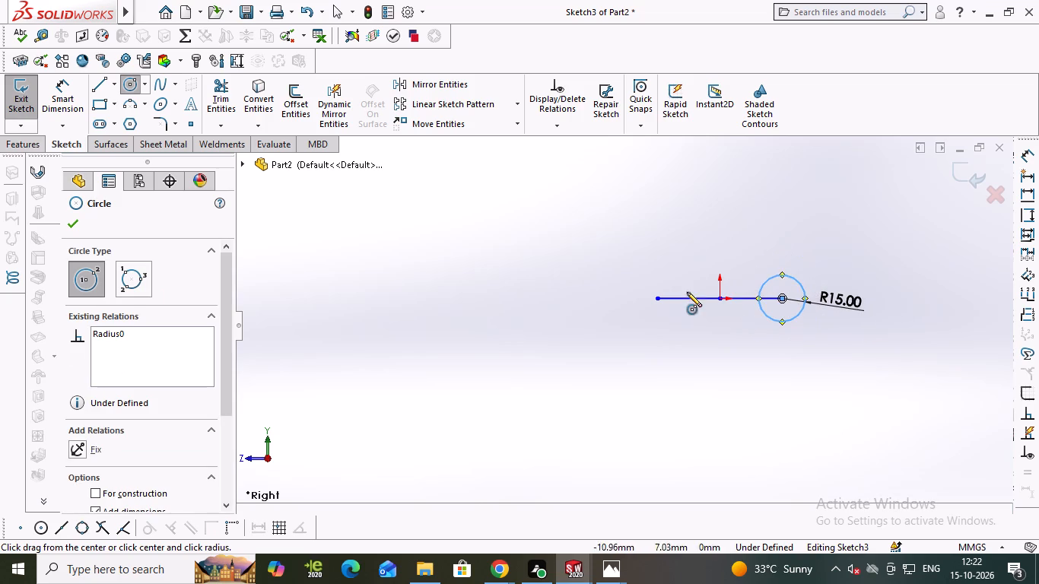
Sketch a circle of radius 15 mm centred on the left endpoint of the horizontal lines.
left_click(658, 299)
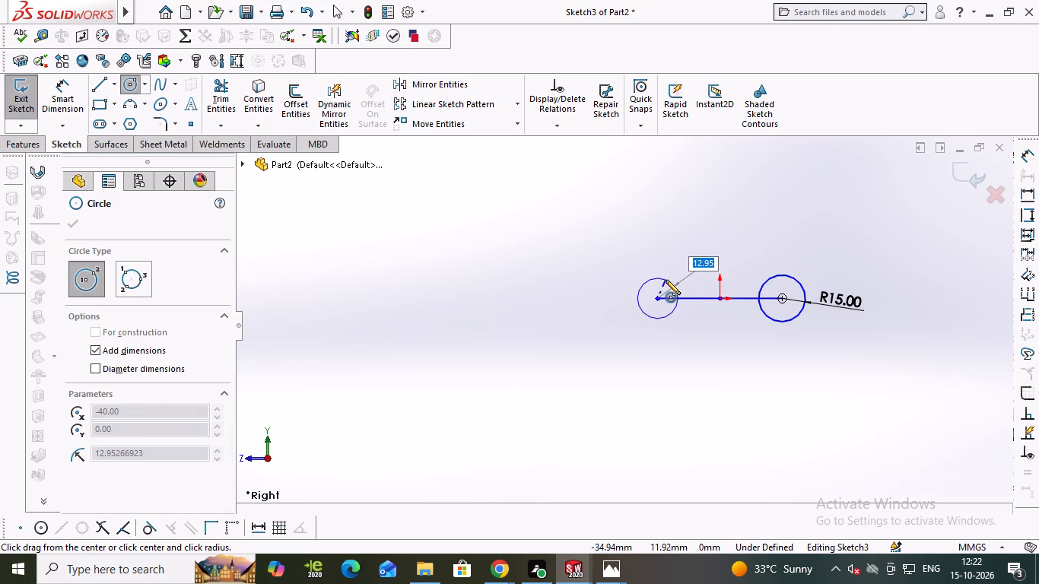
type("15")
key("Return")
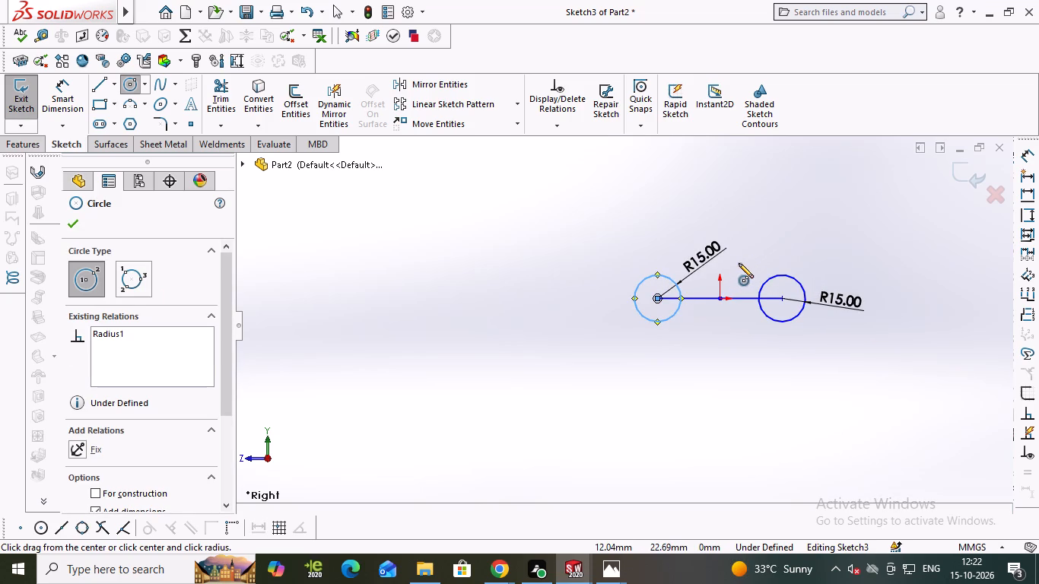
Consult the reference drawing and sketch a 50 mm vertical line upward from the origin.
key("alt+Tab")
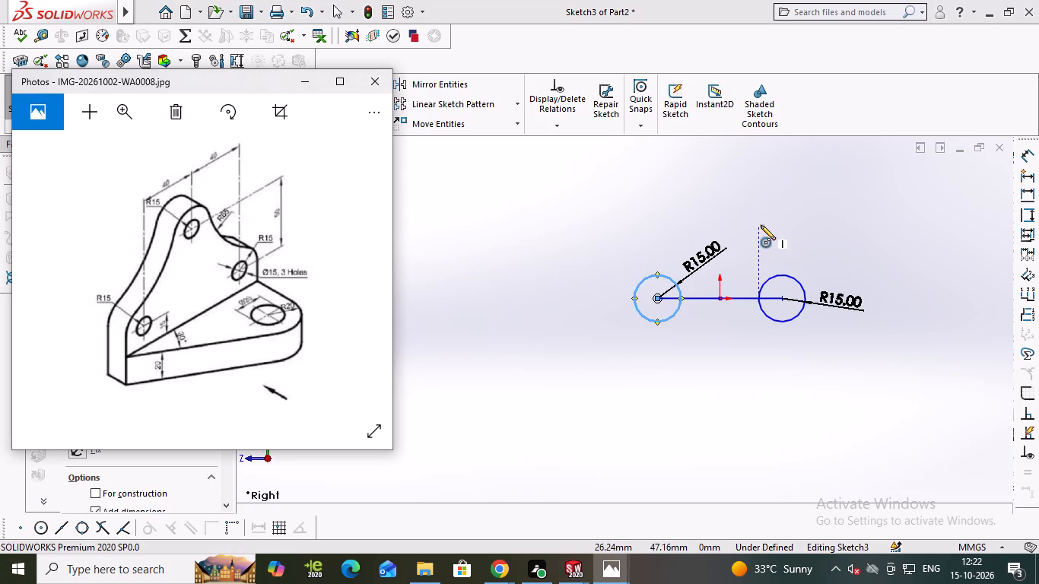
right_click_drag(801, 216, 661, 240)
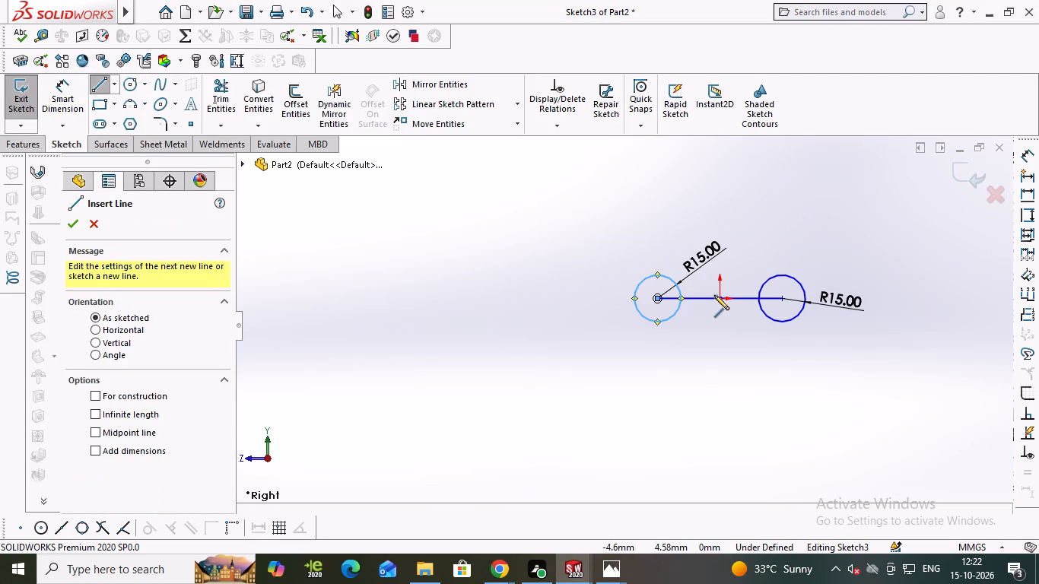
left_click(722, 297)
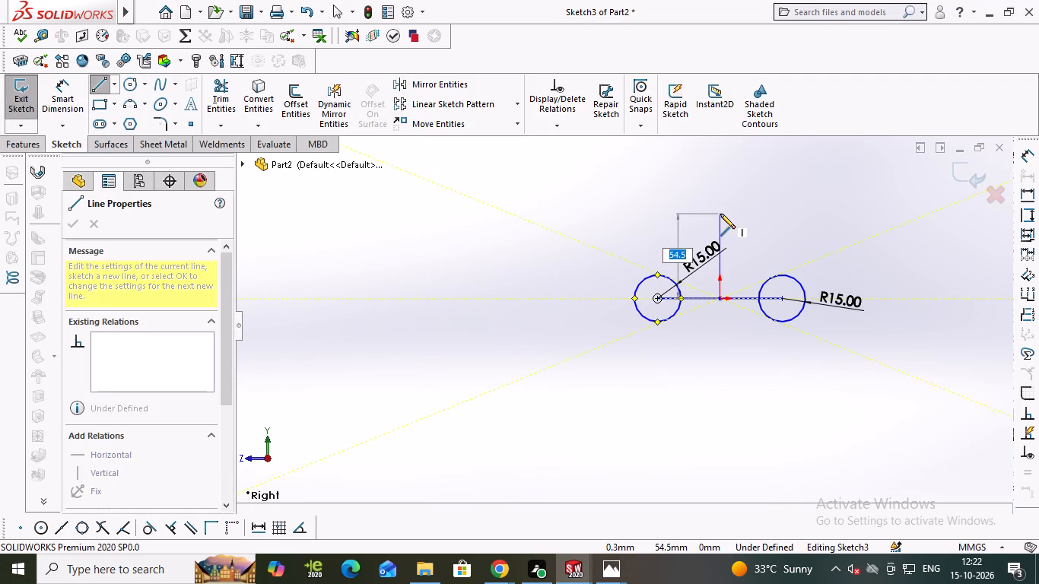
type("50")
key("Return")
Sketch a circle of radius 15 mm centred on the upper end of the vertical line.
right_click_drag(715, 197, 815, 196)
left_click(723, 221)
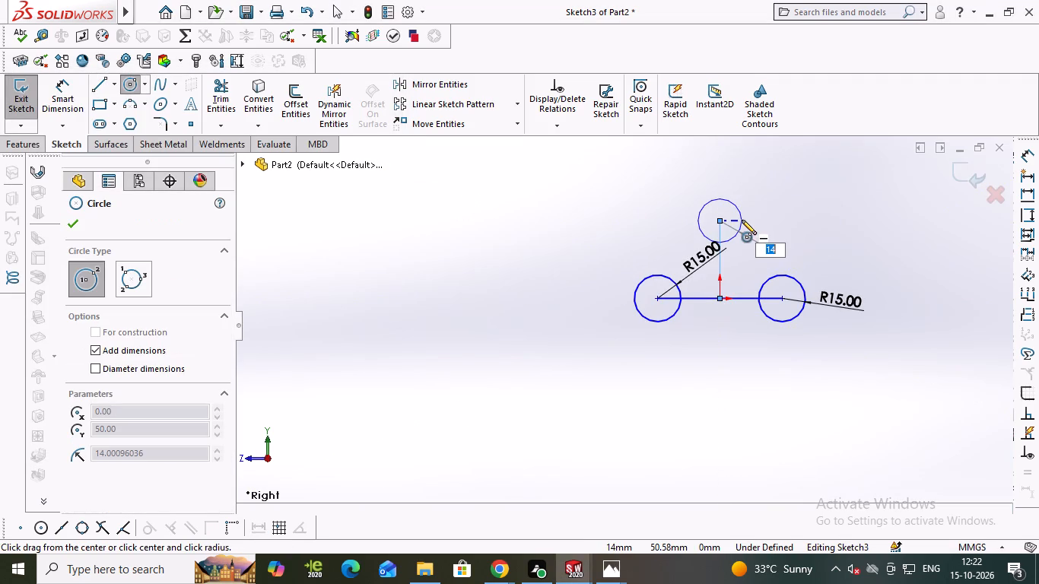
type("15")
key("Return")
key("Escape")
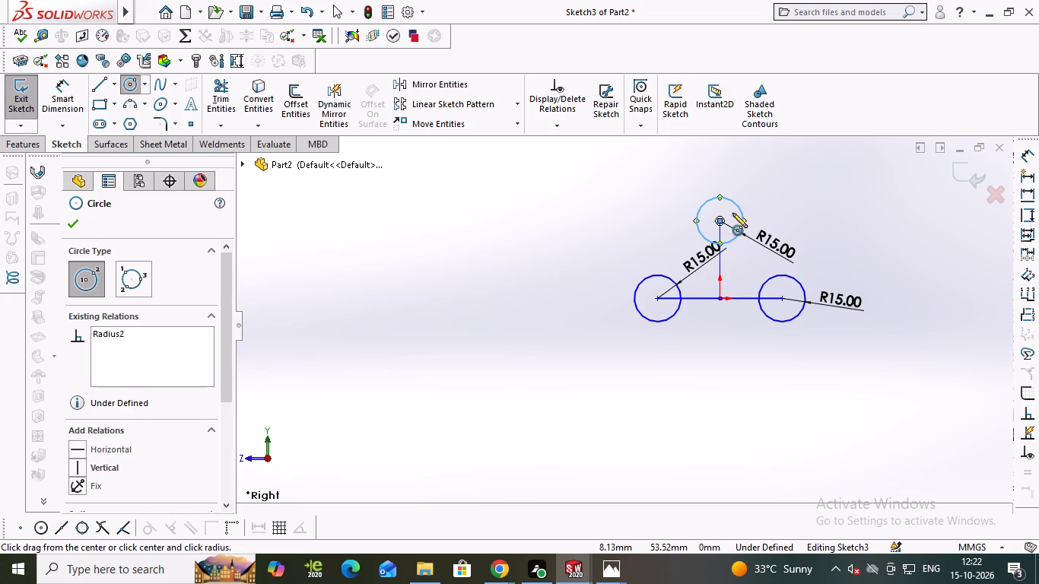
Using diameter dimensions, sketch a 15 mm diameter hole circle concentric with each of the three radius 15 mm circles.
right_click_drag(608, 233, 779, 205)
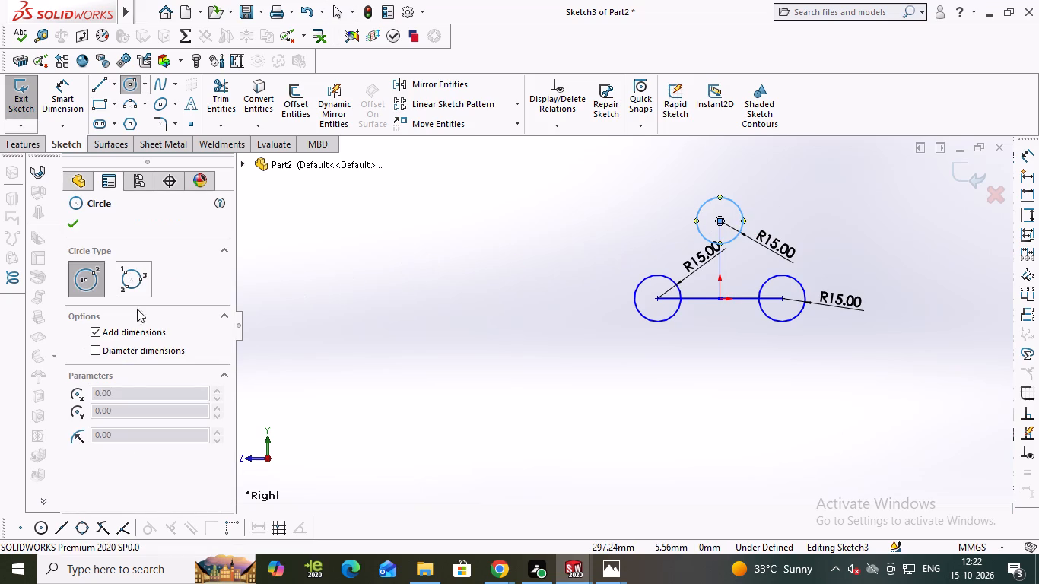
left_click(96, 351)
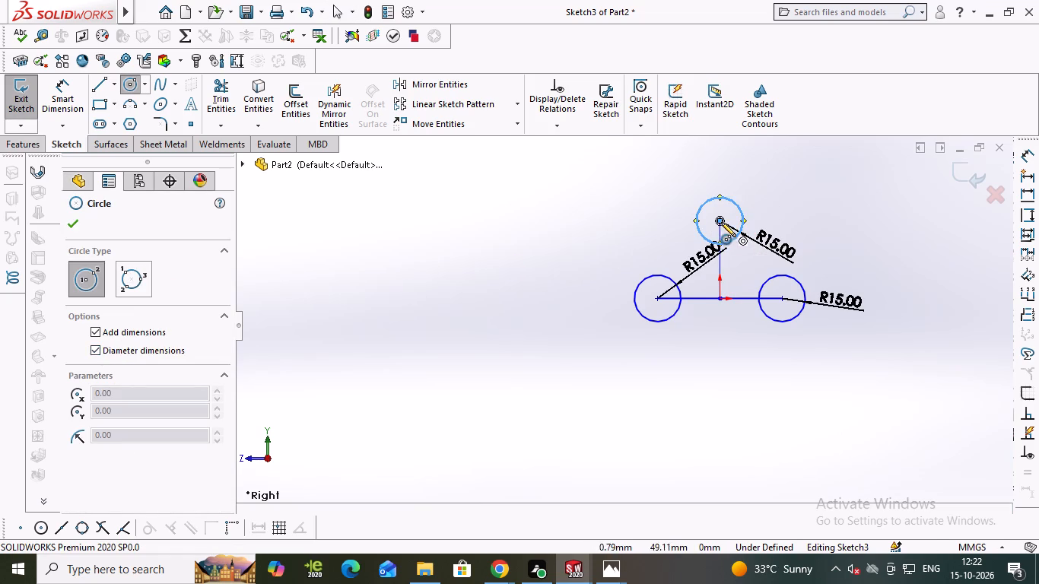
left_click(721, 222)
type("15")
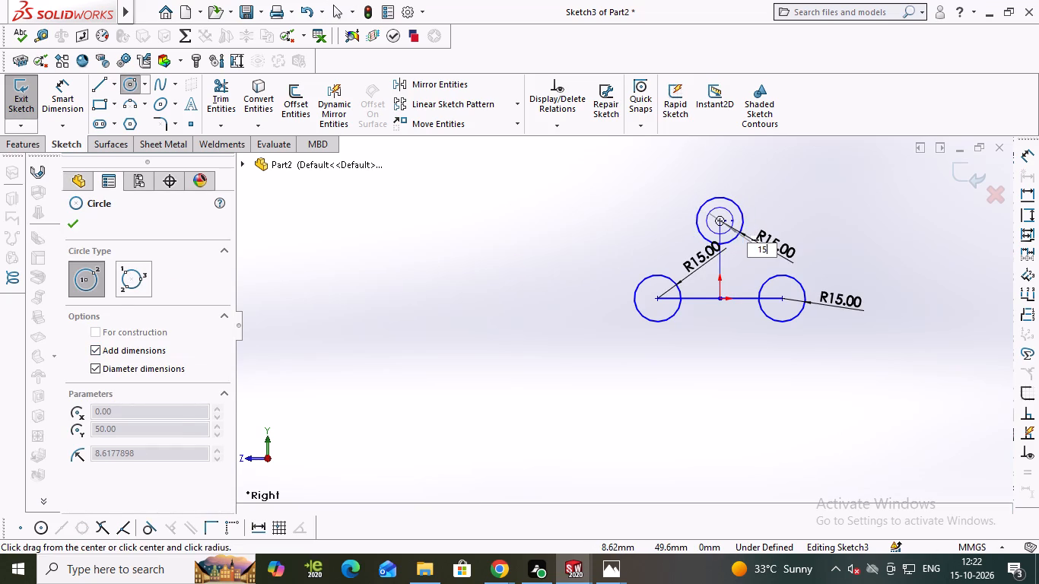
key("Return")
left_click(784, 297)
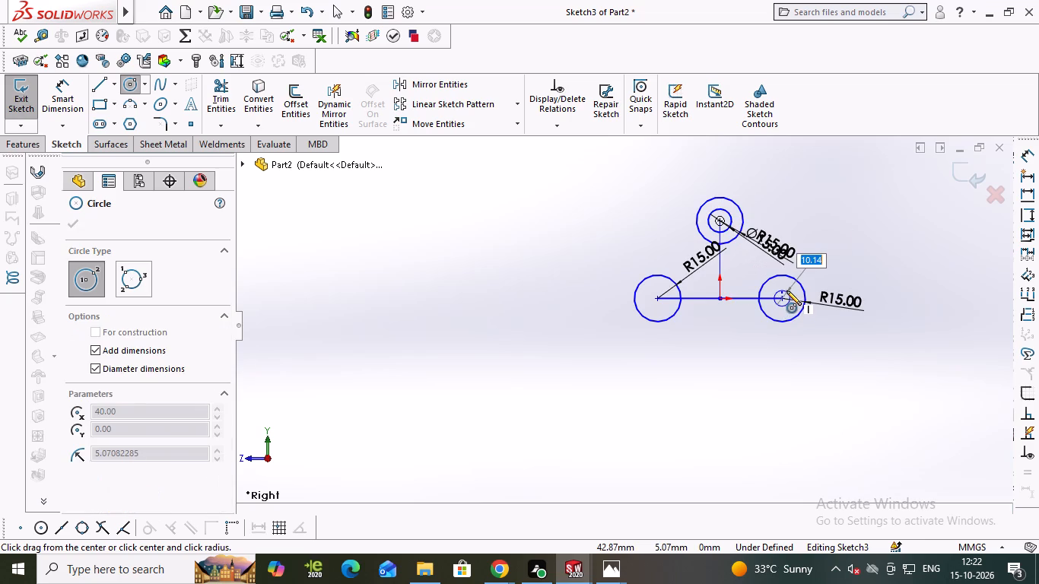
type("15")
key("Return")
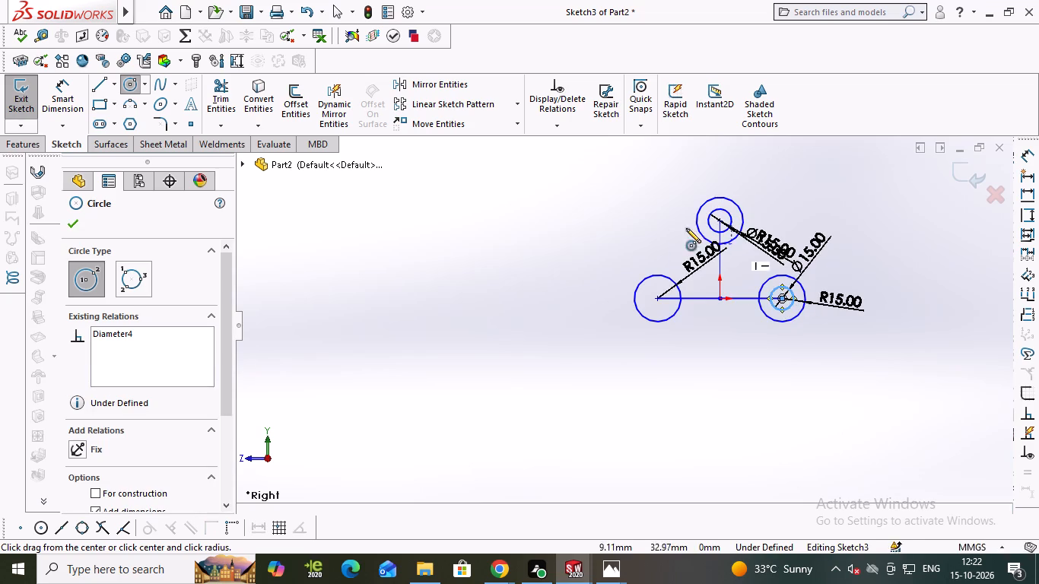
left_click(658, 297)
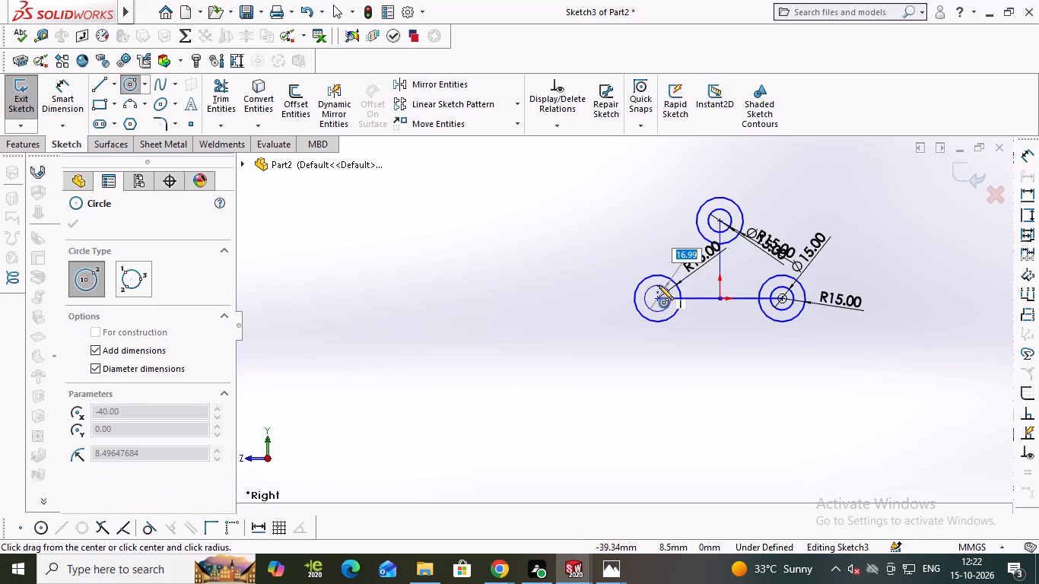
type("15")
key("Return")
key("Escape")
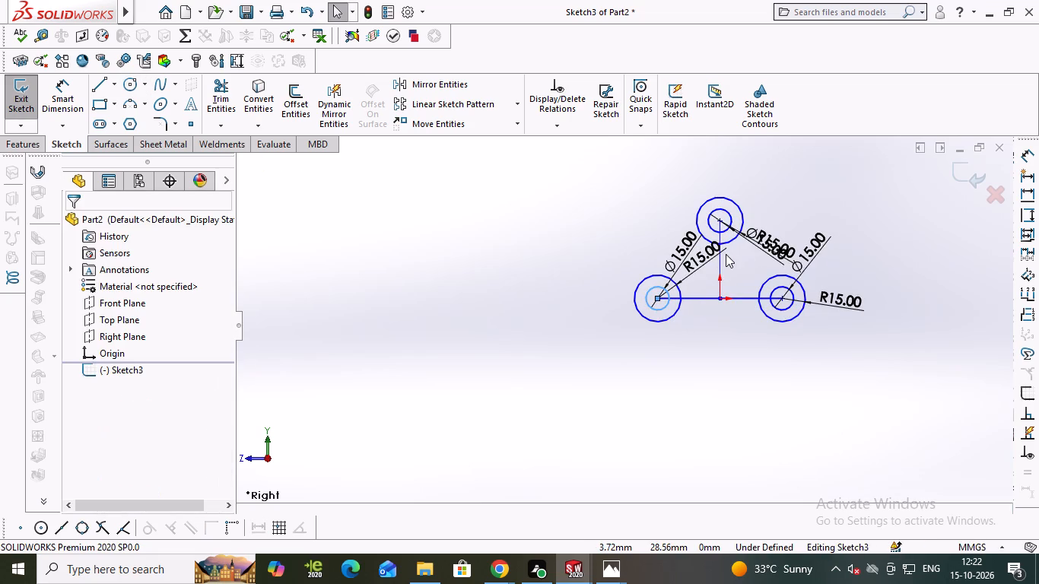
Delete the vertical line between the origin and the top circle's centre.
left_click(722, 256)
key("Escape")
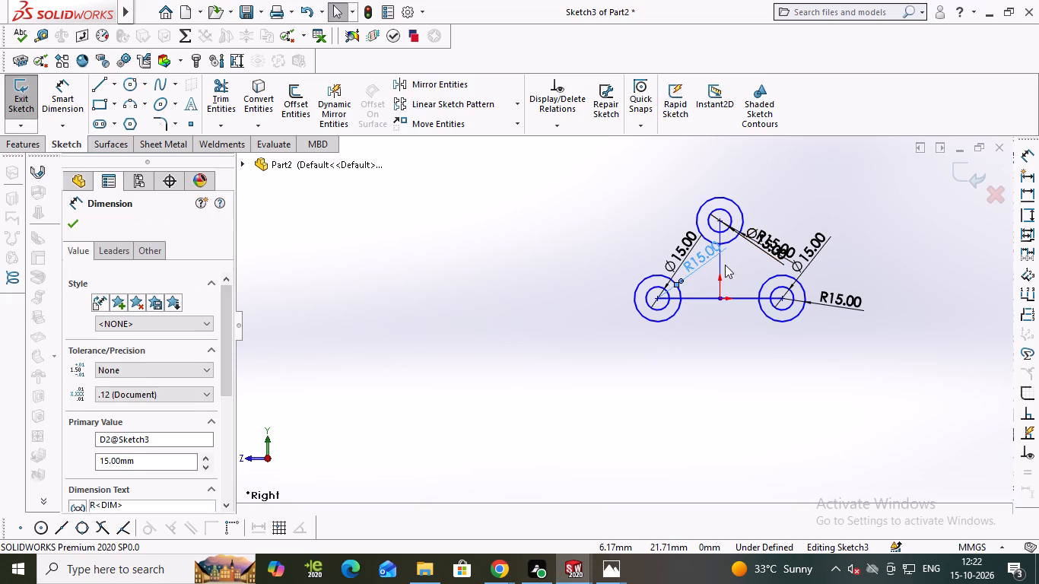
left_click(723, 265)
key("Delete")
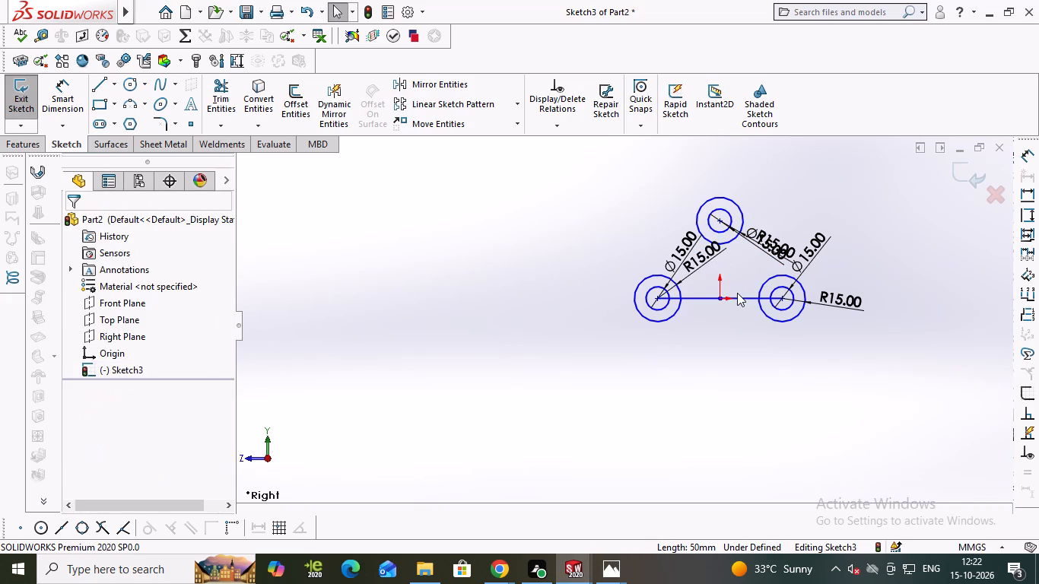
Following the reference drawing, sketch a concave 65 mm radius three-point arc from the top circle's right quadrant to the right circle's top quadrant.
key("alt+Tab")
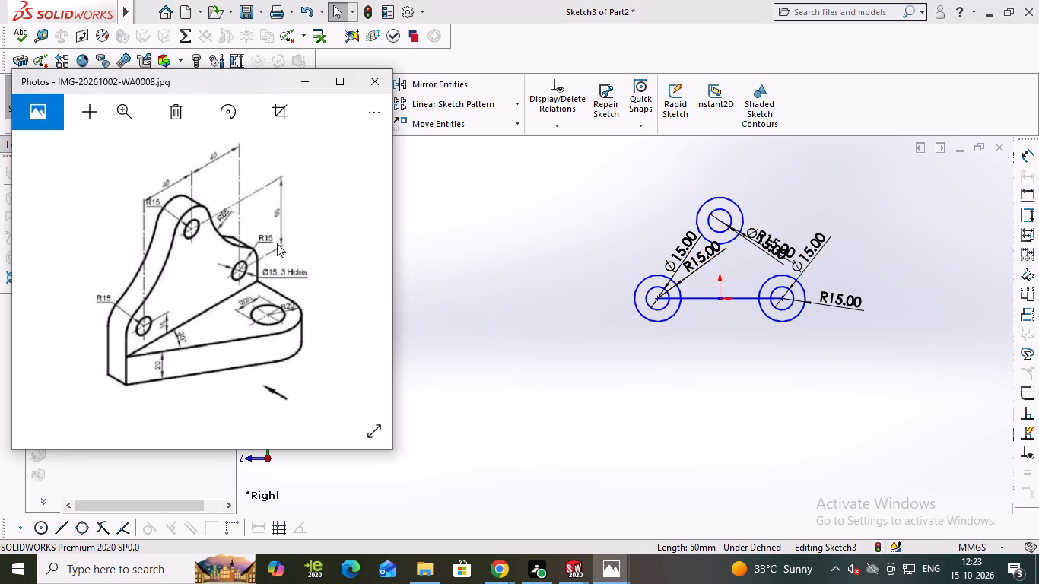
left_click(122, 122)
left_click(62, 147)
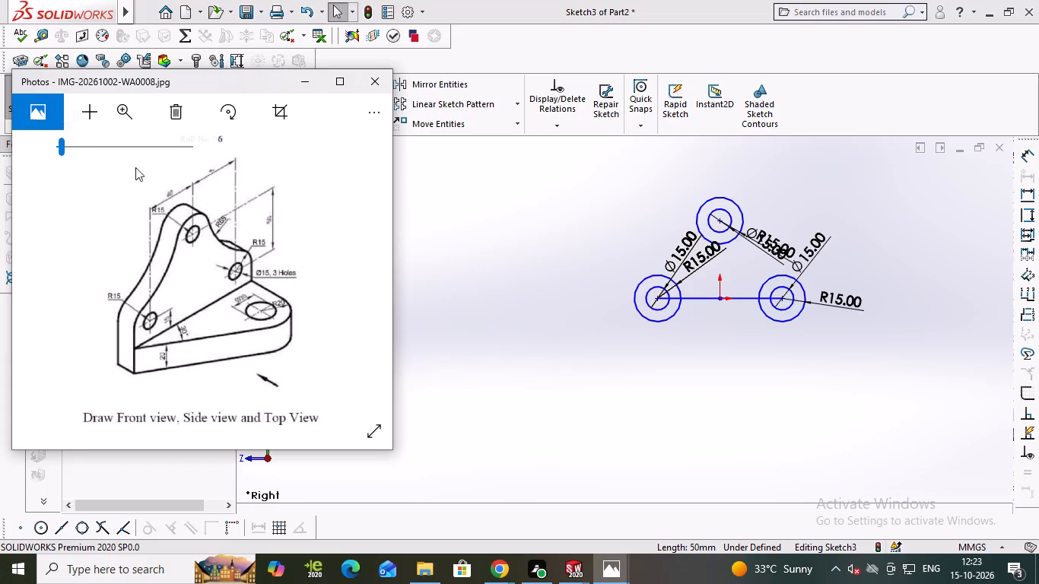
key("alt+Tab")
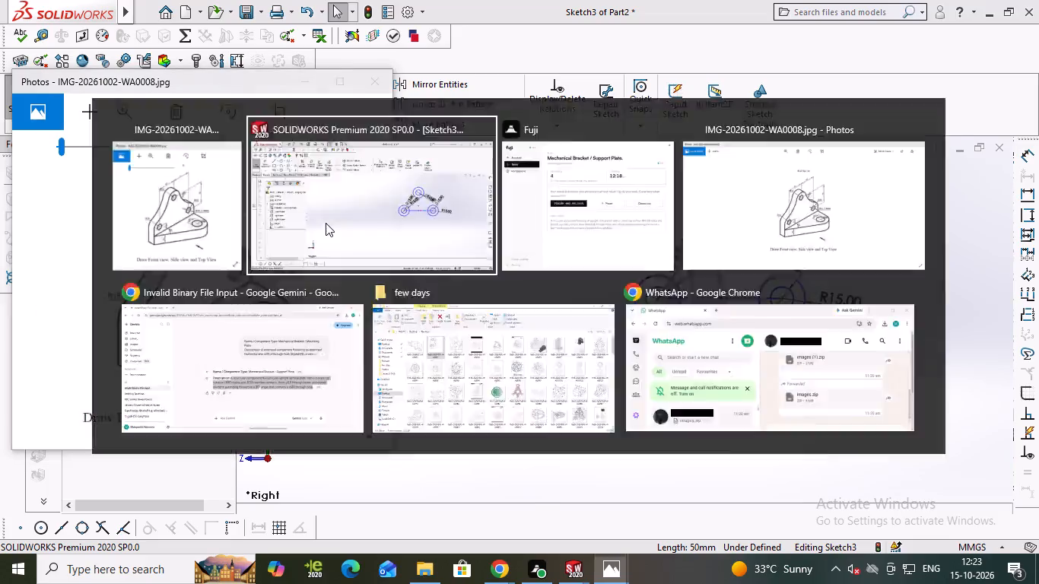
key("alt+Tab")
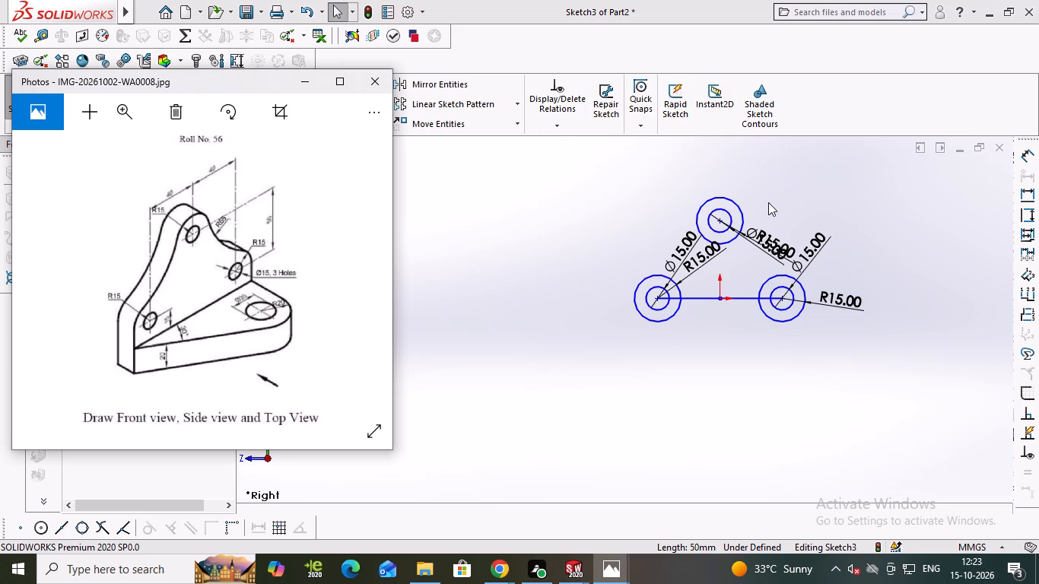
key("alt+Tab")
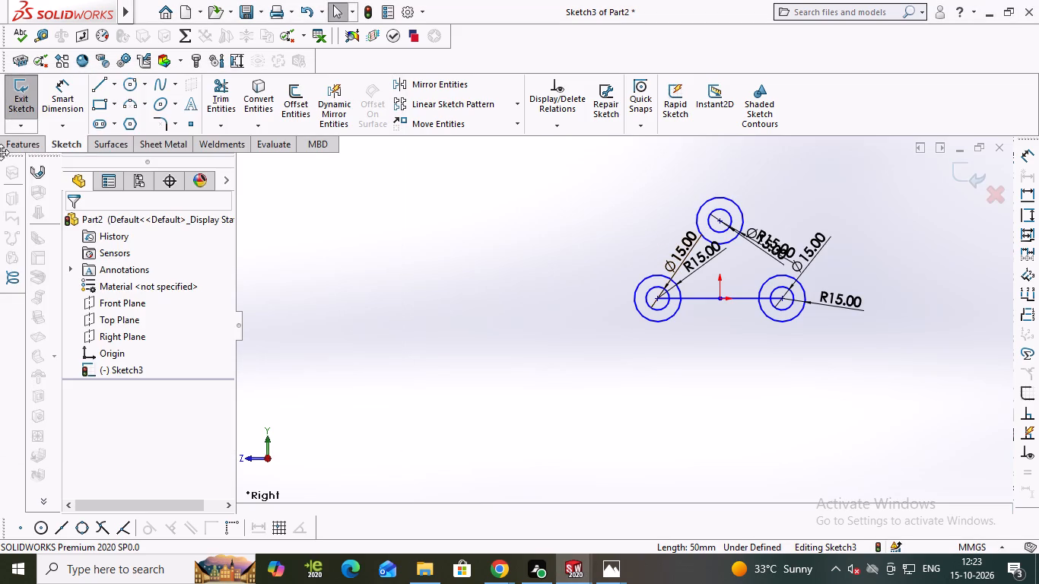
left_click(131, 103)
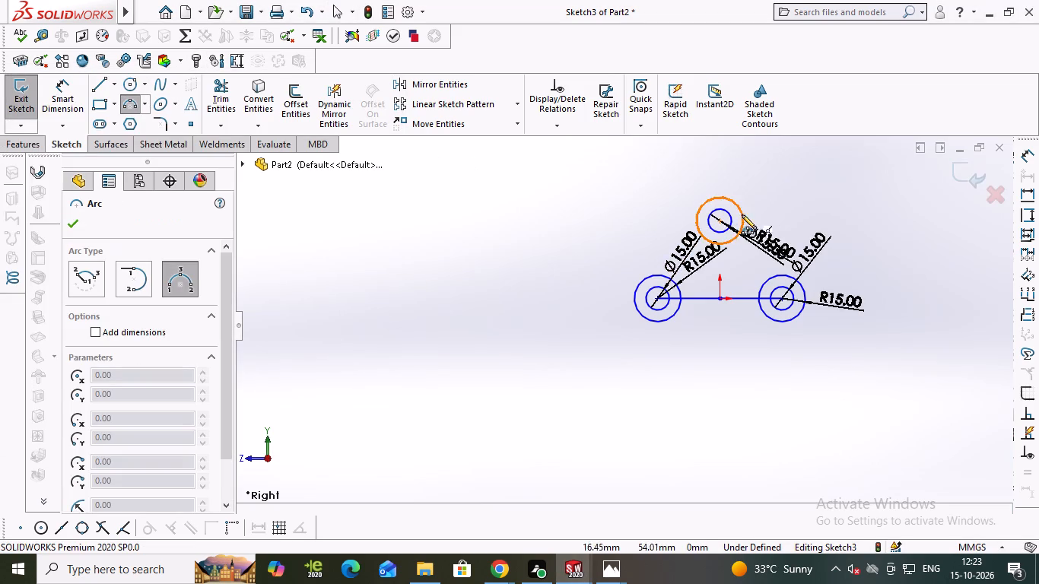
left_click(742, 221)
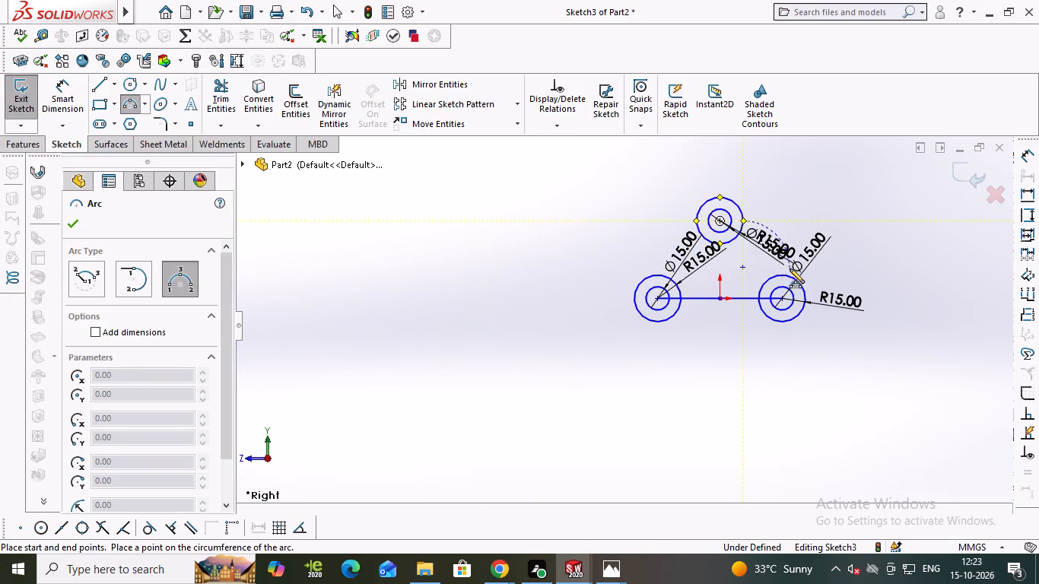
left_click(783, 274)
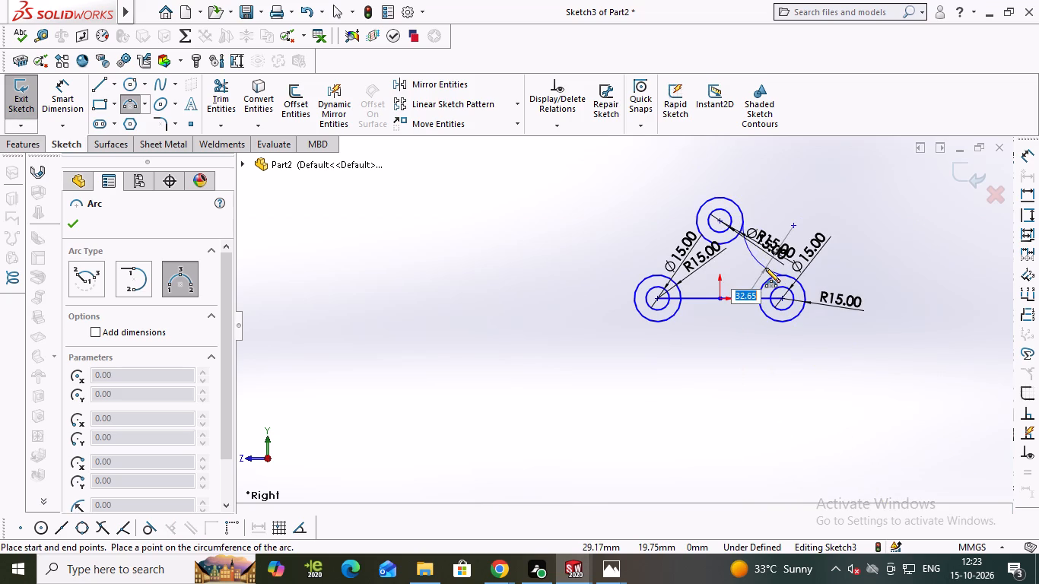
type("65")
key("Return")
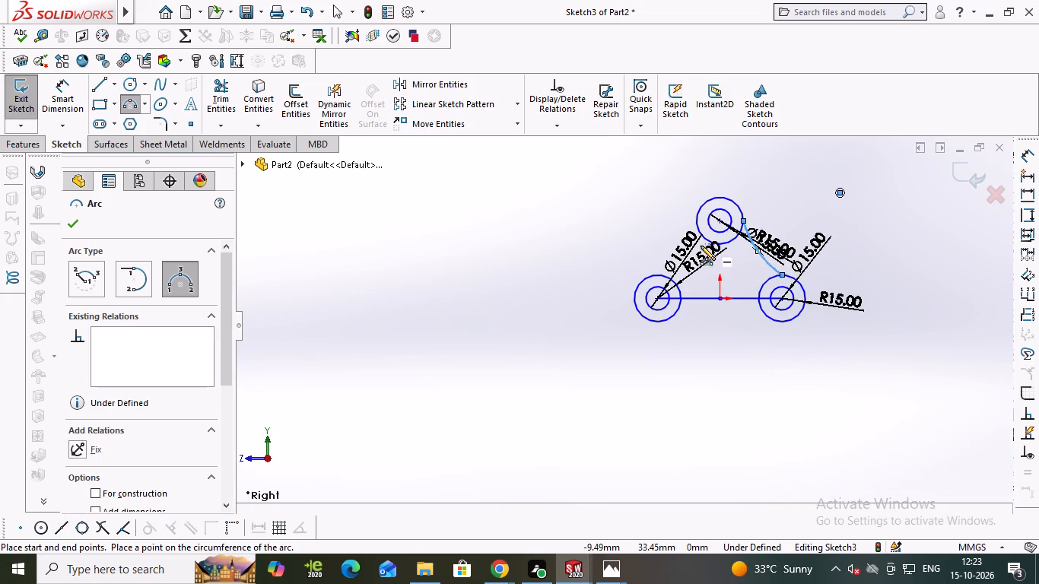
Sketch a matching 65 mm radius arc from the top circle's left quadrant to the left circle's top quadrant.
left_click(697, 221)
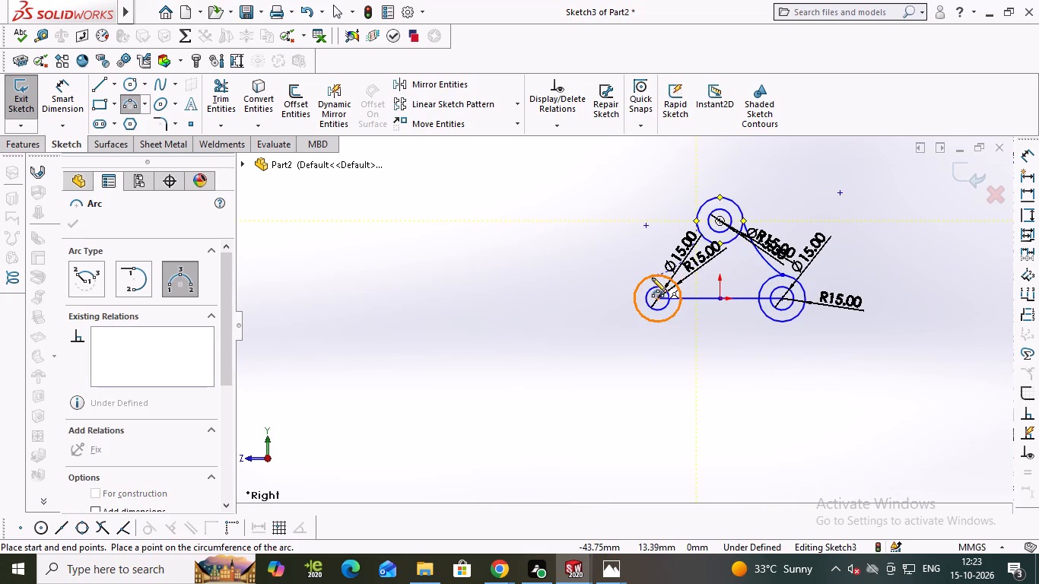
left_click(657, 272)
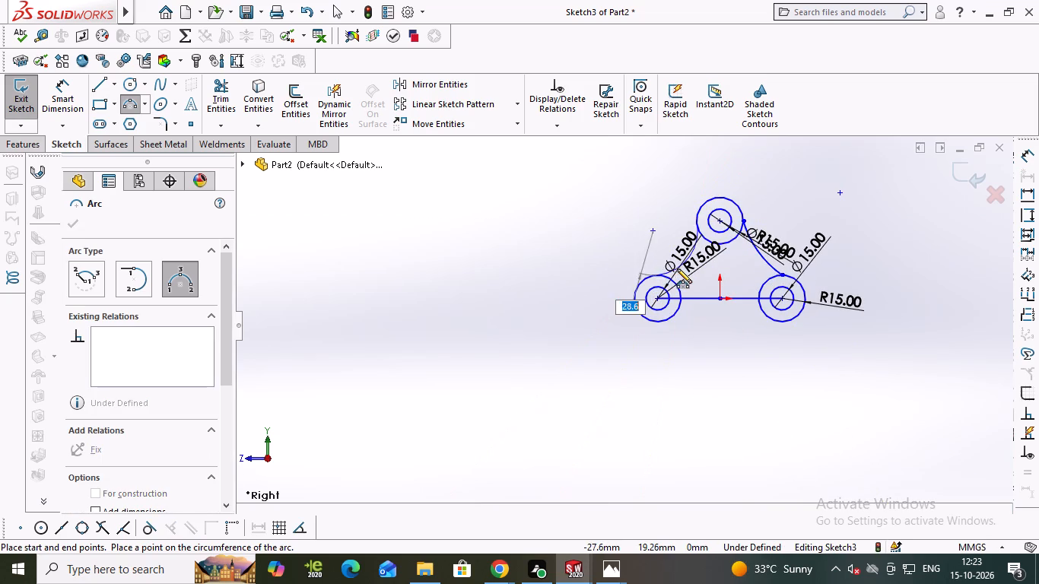
type("65")
key("Return")
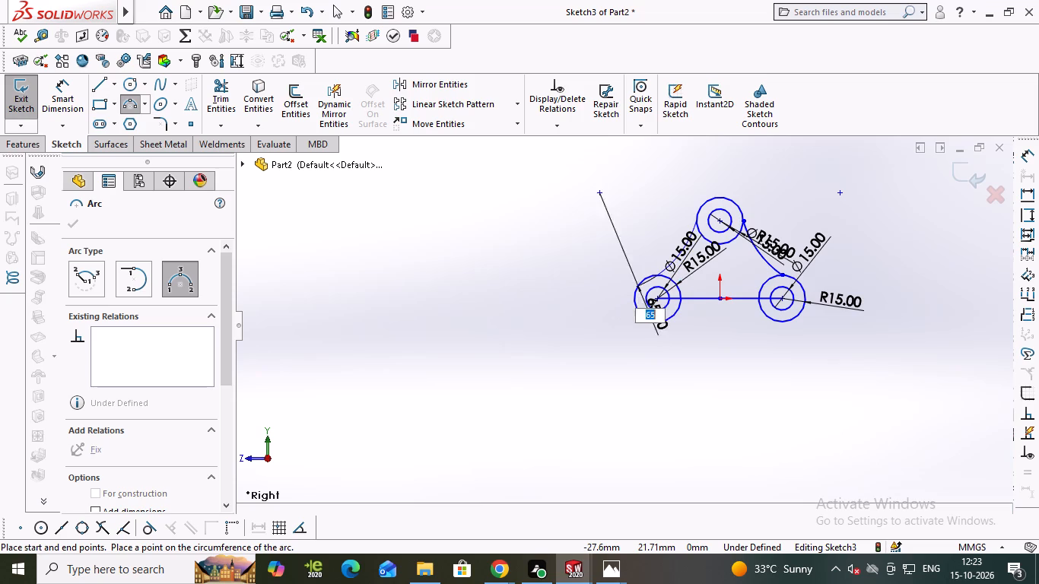
Sketch the plate's base from the right circle's outer quadrant: 15 mm down, 110 mm across, and 15 mm up to the left circle's outer quadrant.
key("alt+Tab")
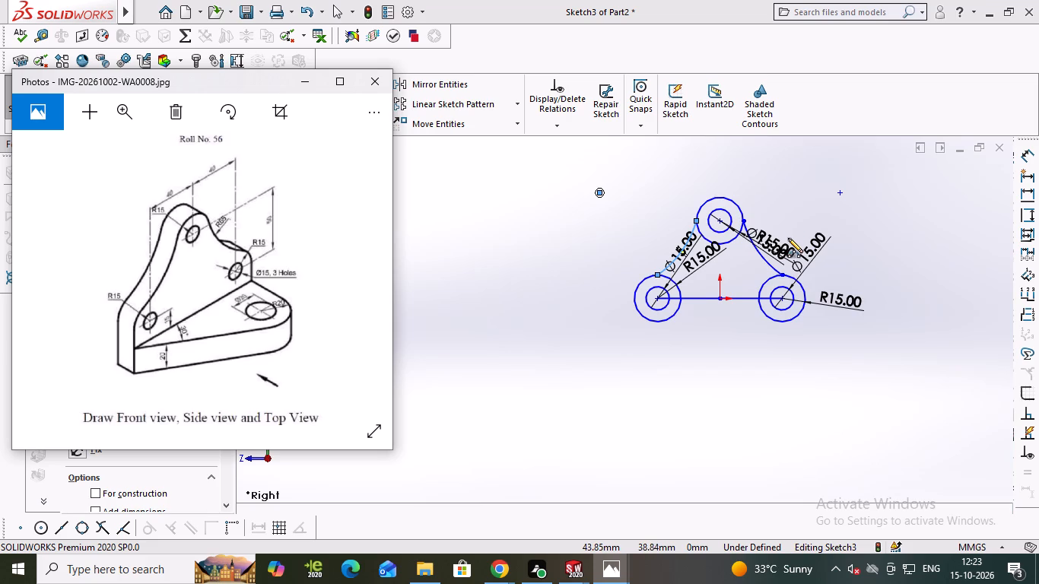
right_click_drag(848, 246, 749, 271)
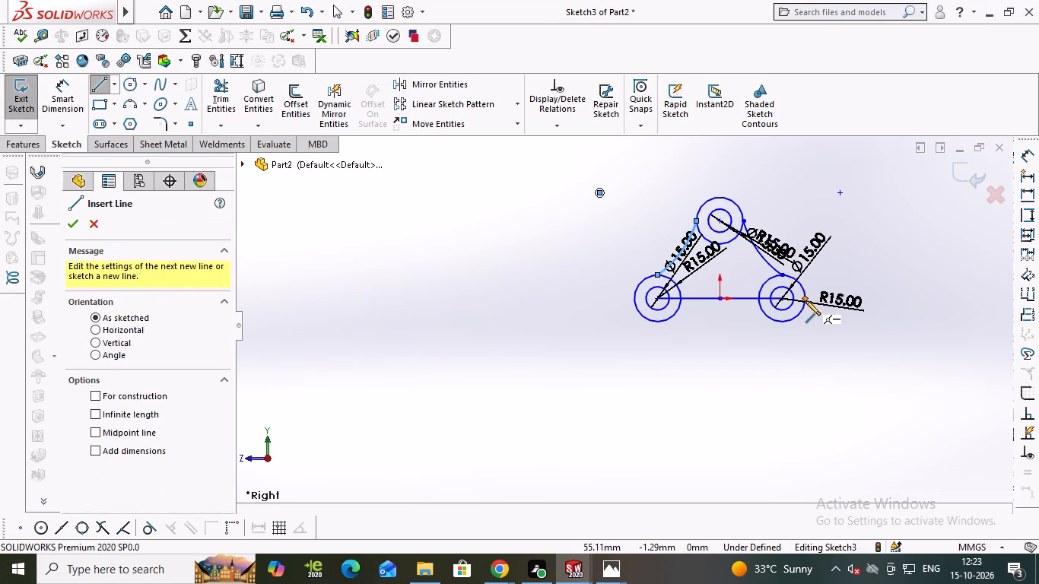
left_click(805, 300)
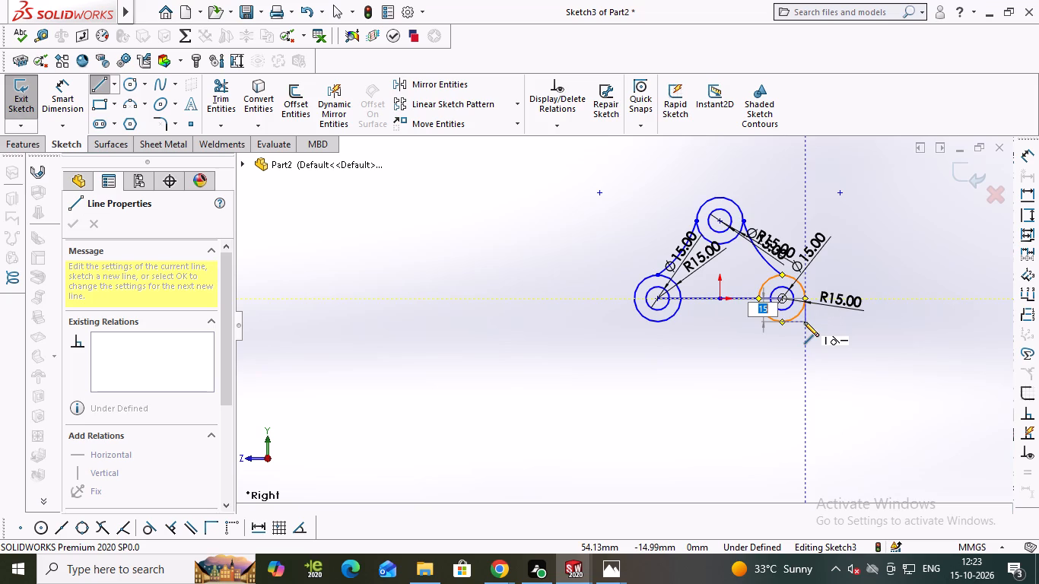
left_click(804, 322)
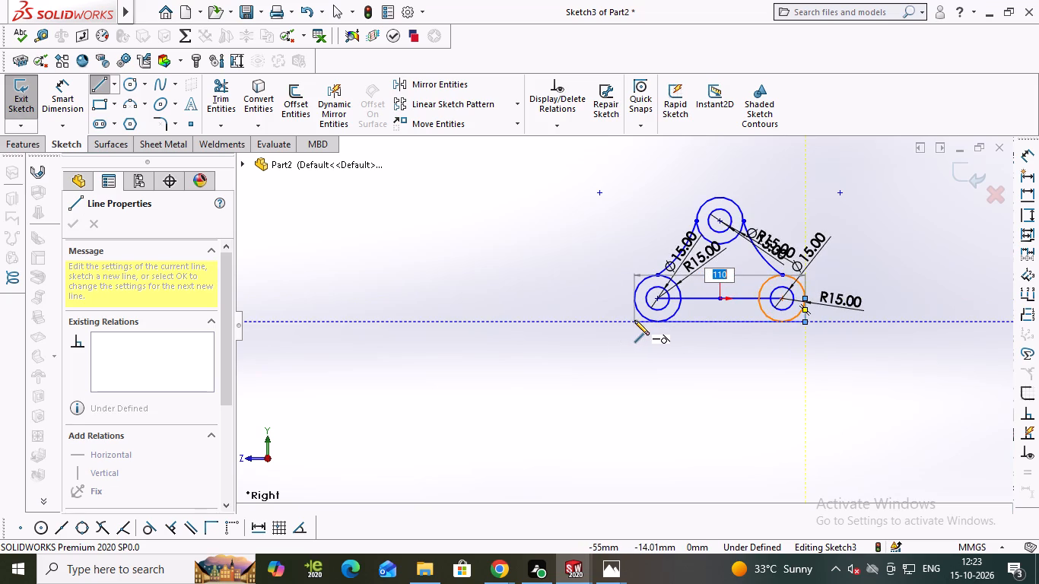
left_click(634, 320)
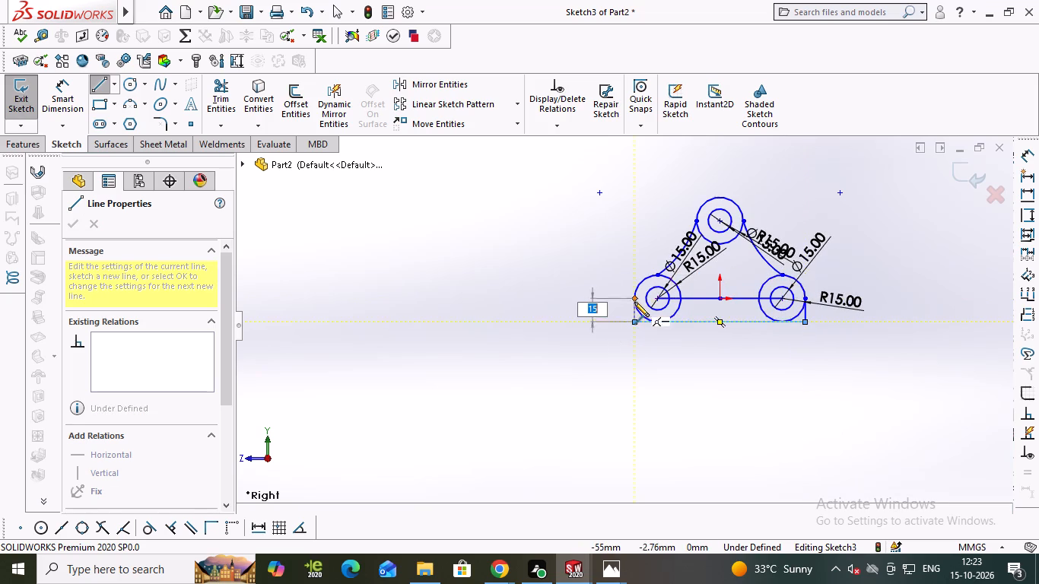
left_click(634, 297)
key("Escape")
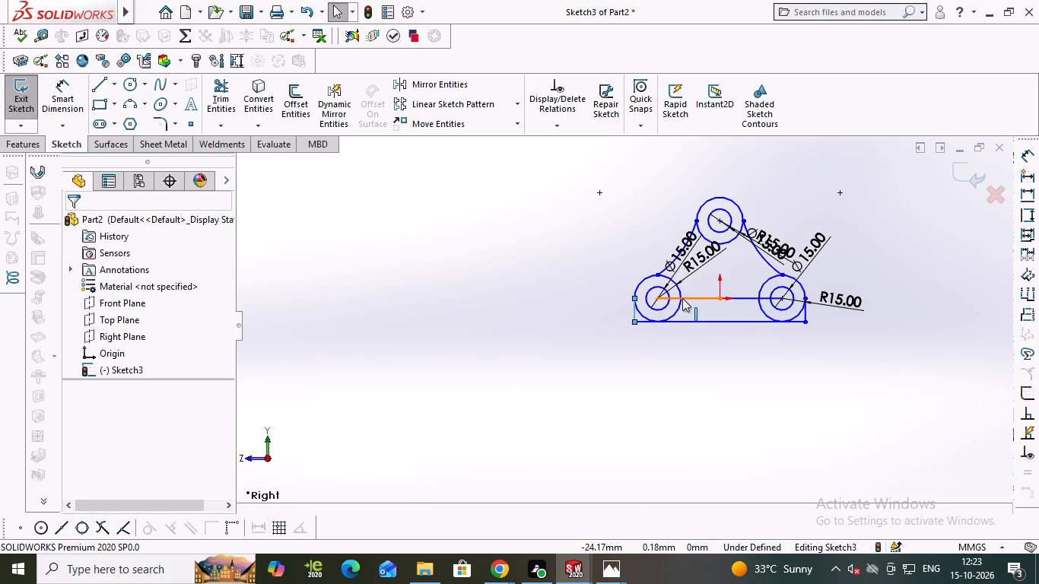
Delete the two horizontal lines joining the origin to the left and right circles' centres.
left_click(696, 299)
key("Delete")
left_click(747, 299)
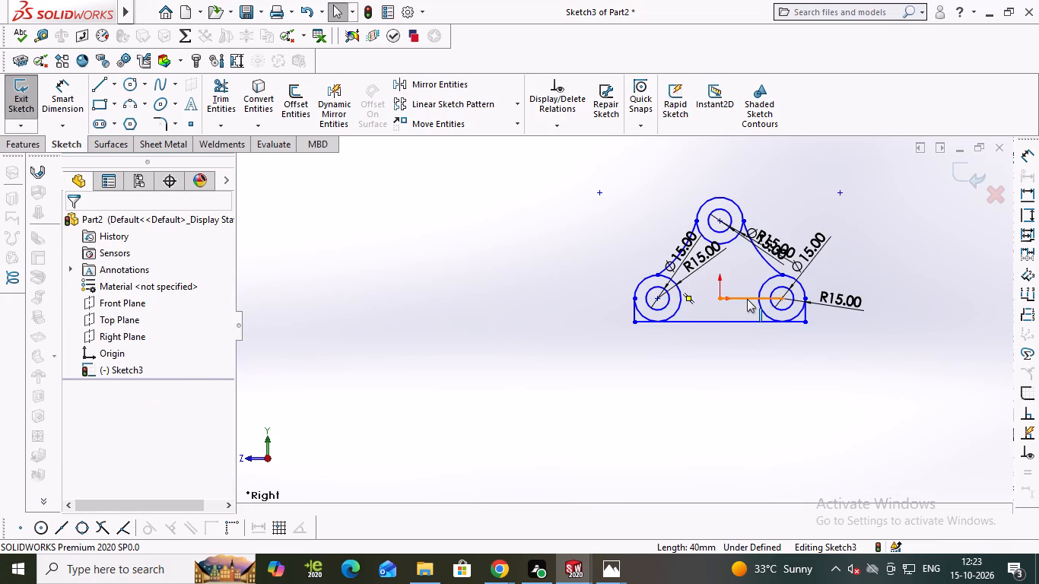
key("Delete")
left_click(746, 298)
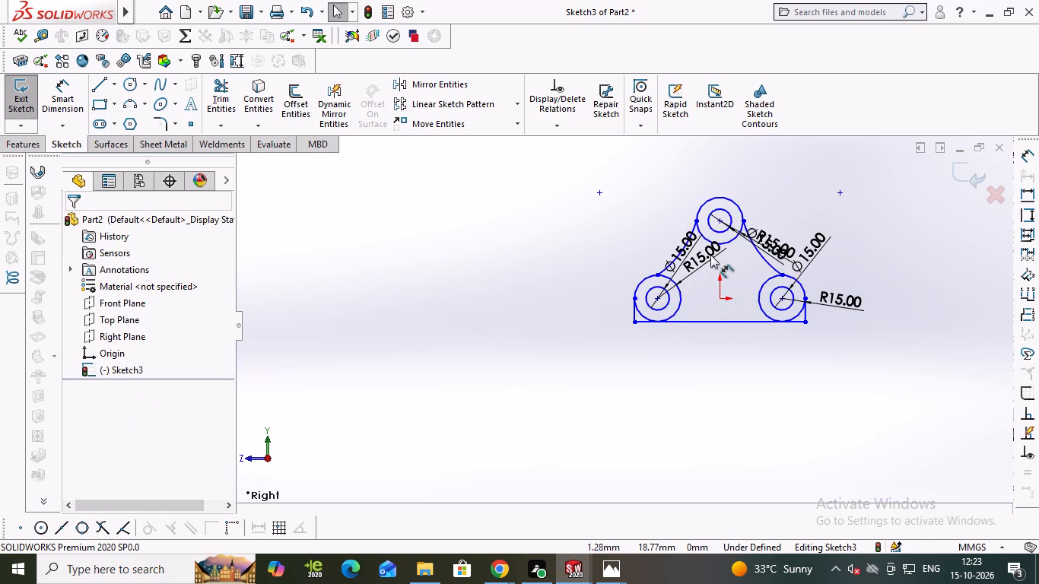
Trim the arcs of the three 15 mm radius circles lying inside the plate profile, leaving the outer outline and the three holes.
left_click(231, 91)
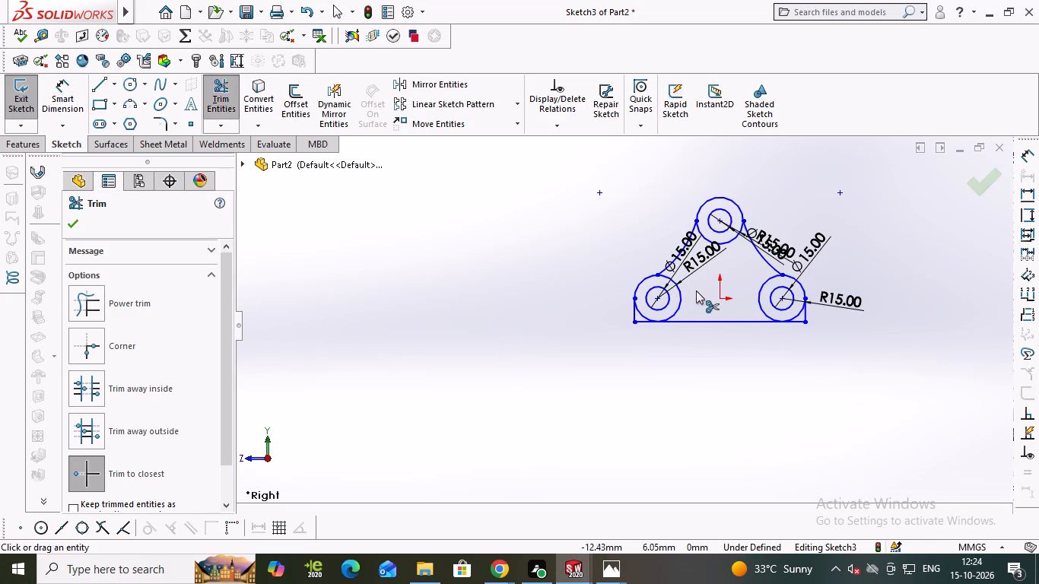
left_click(680, 296)
left_click(758, 291)
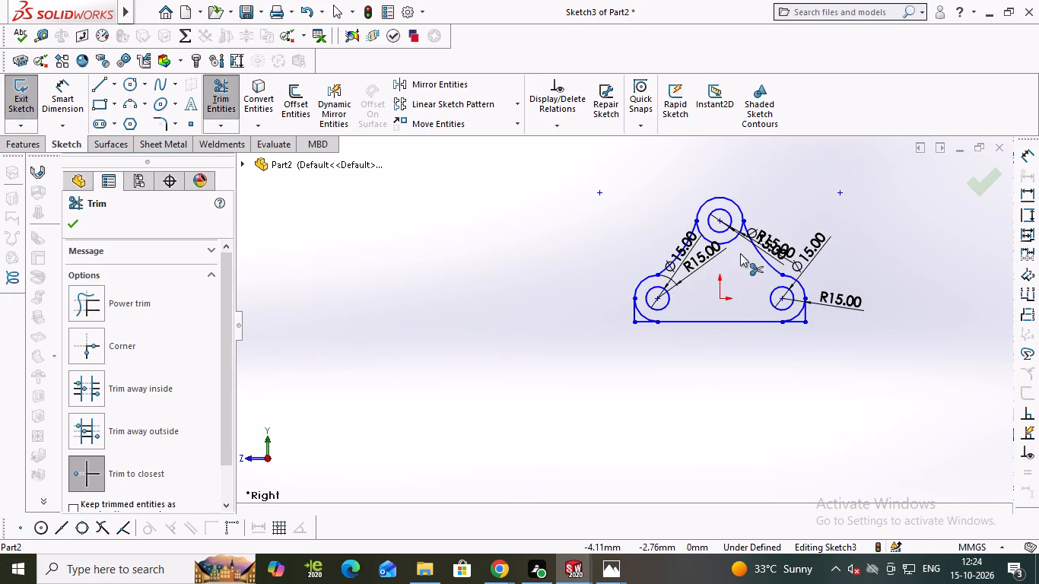
left_click(723, 240)
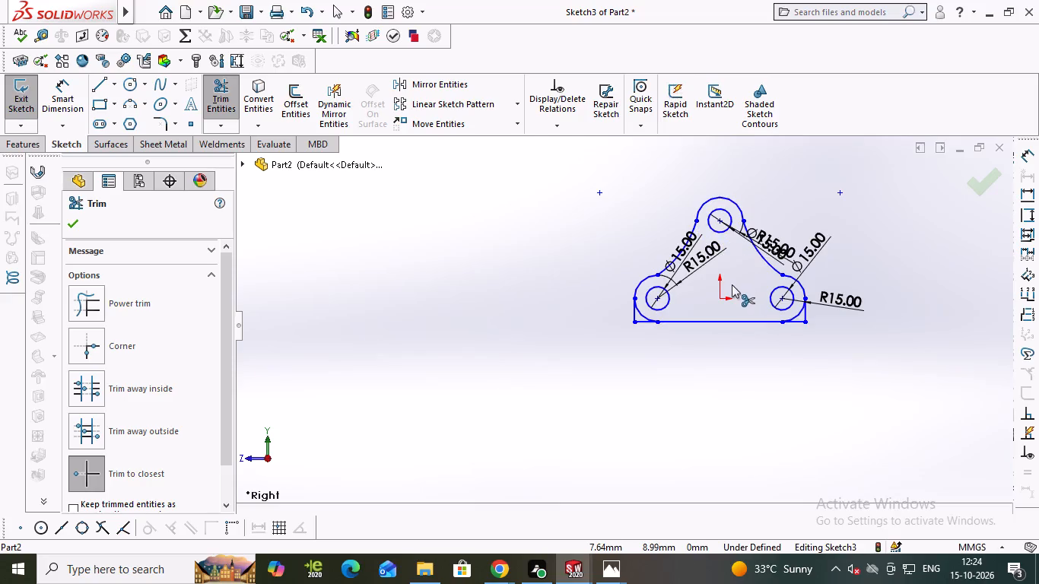
key("alt+Tab")
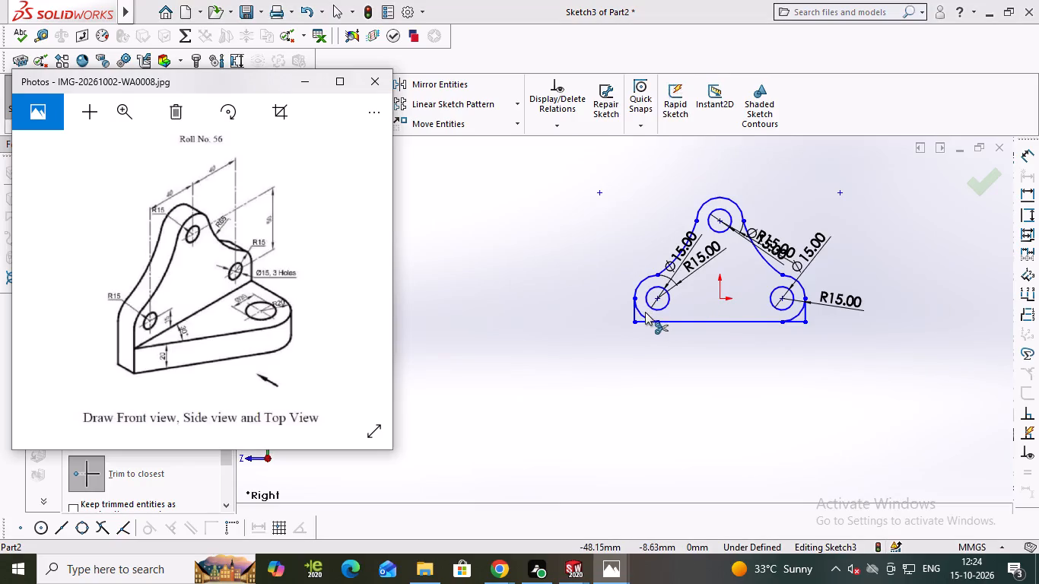
key("alt+Tab")
left_click(643, 313)
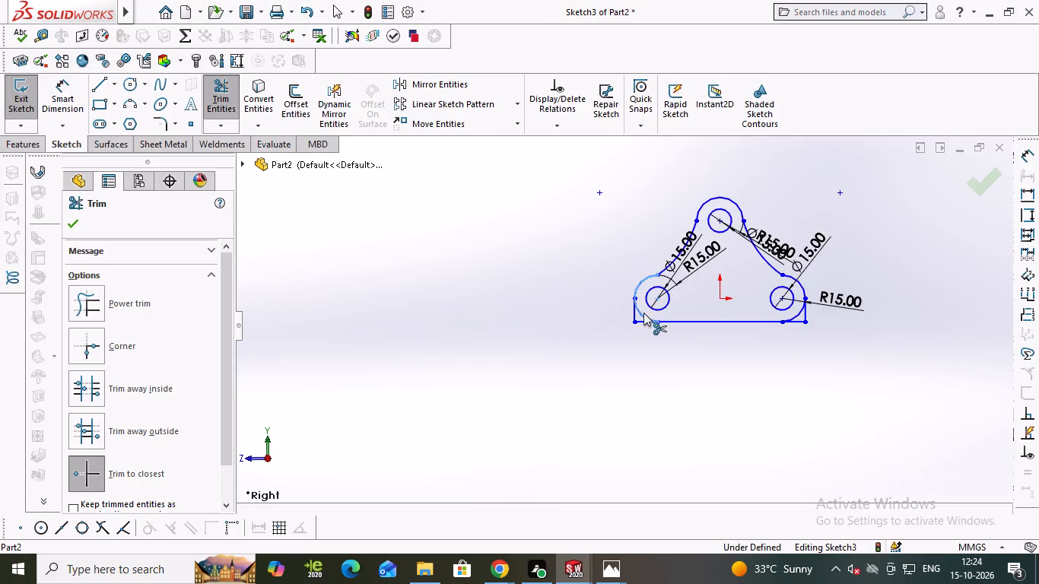
left_click(797, 312)
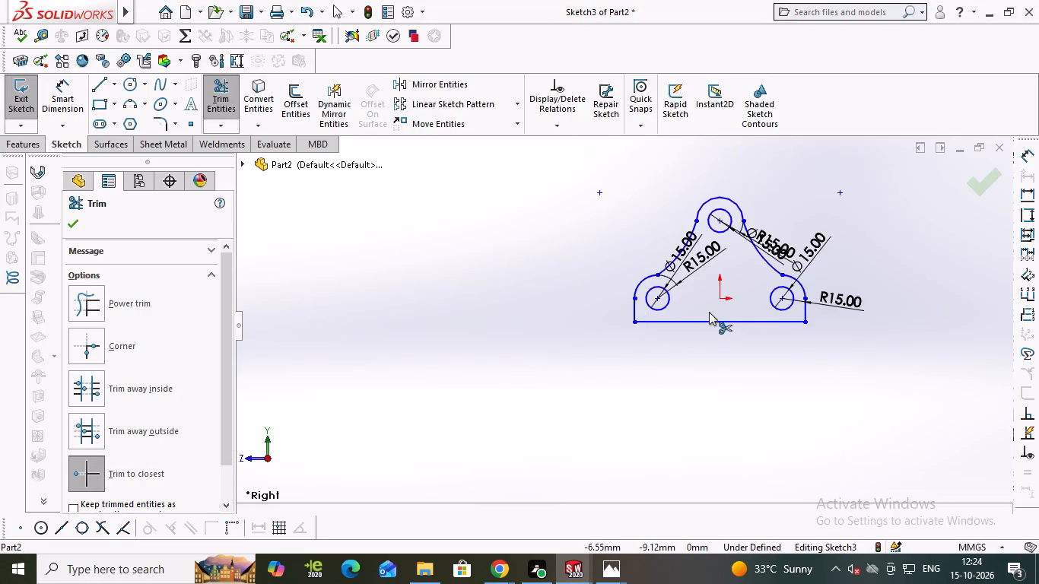
Check the reference drawing and extrude the upright plate profile 20 mm.
key("alt+Tab")
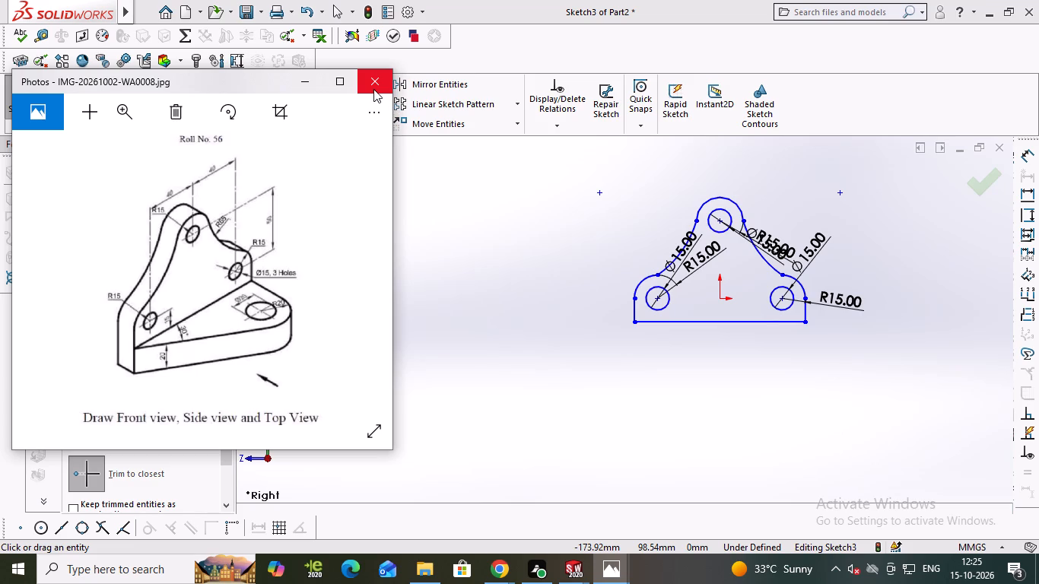
key("alt+Tab")
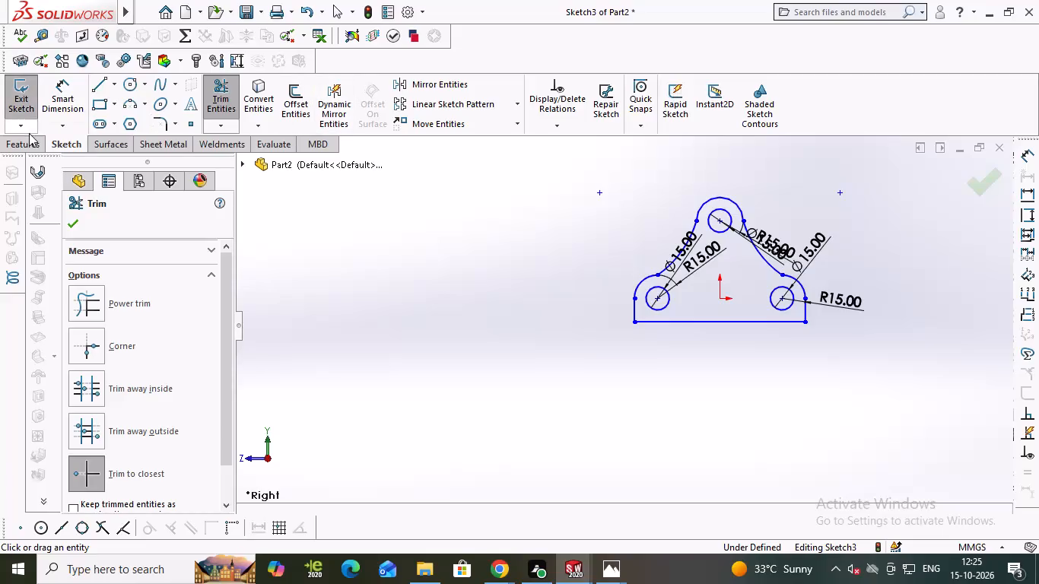
left_click(32, 144)
left_click(36, 95)
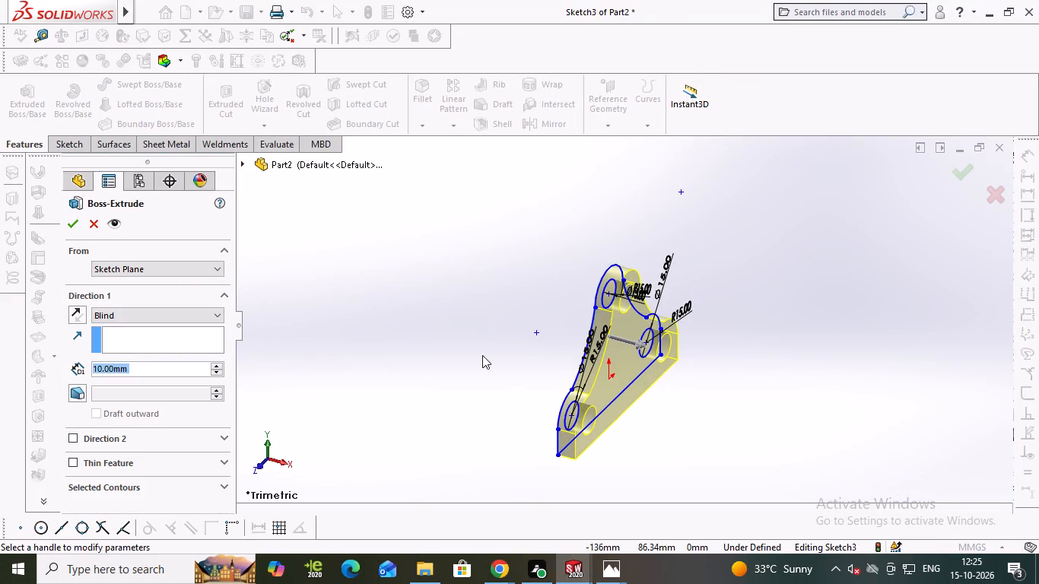
type("20")
key("Return")
key("Return")
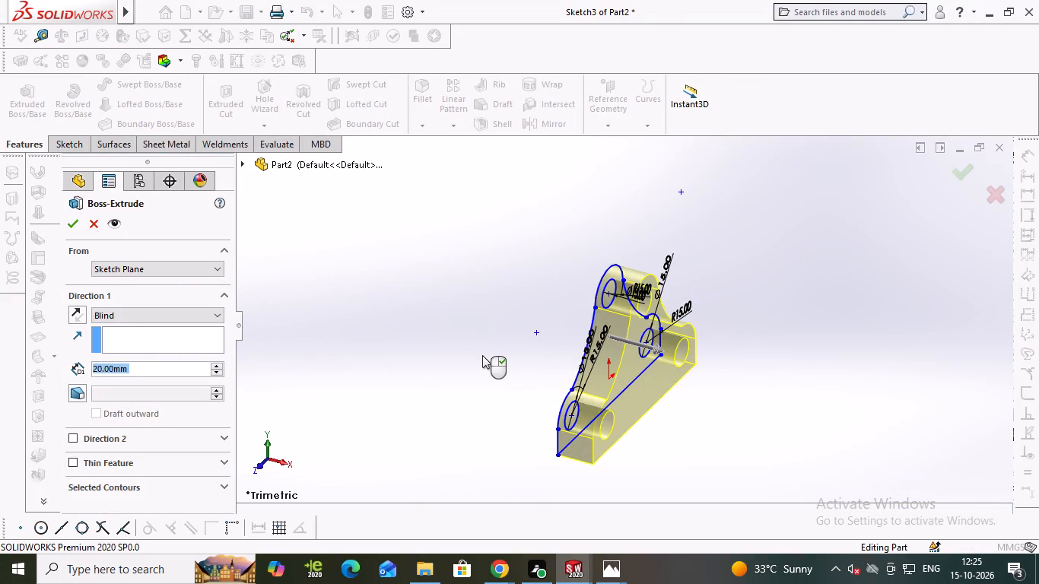
On the plate's bottom face, sketch a closed 20 by 110 mm rectangle of lines along the face's edges.
middle_click_drag(780, 334, 746, 196)
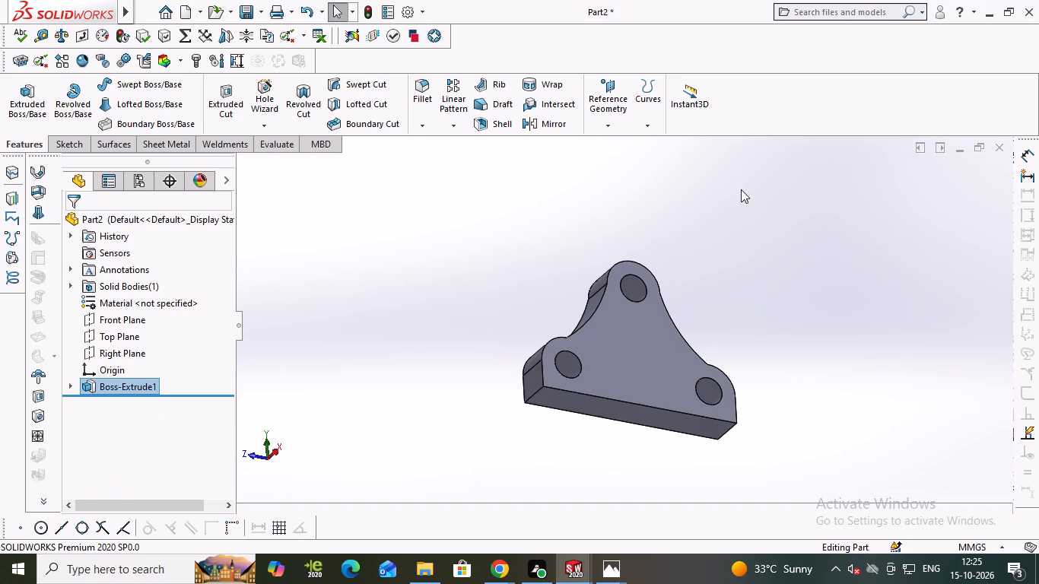
left_click(659, 421)
left_click(729, 373)
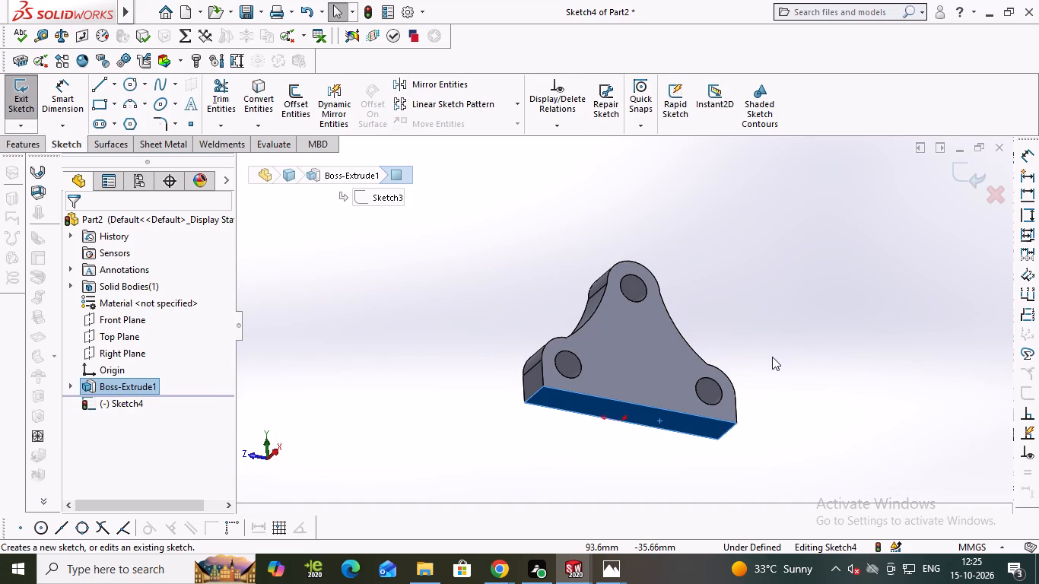
key("ctrl+8")
key("ctrl+7")
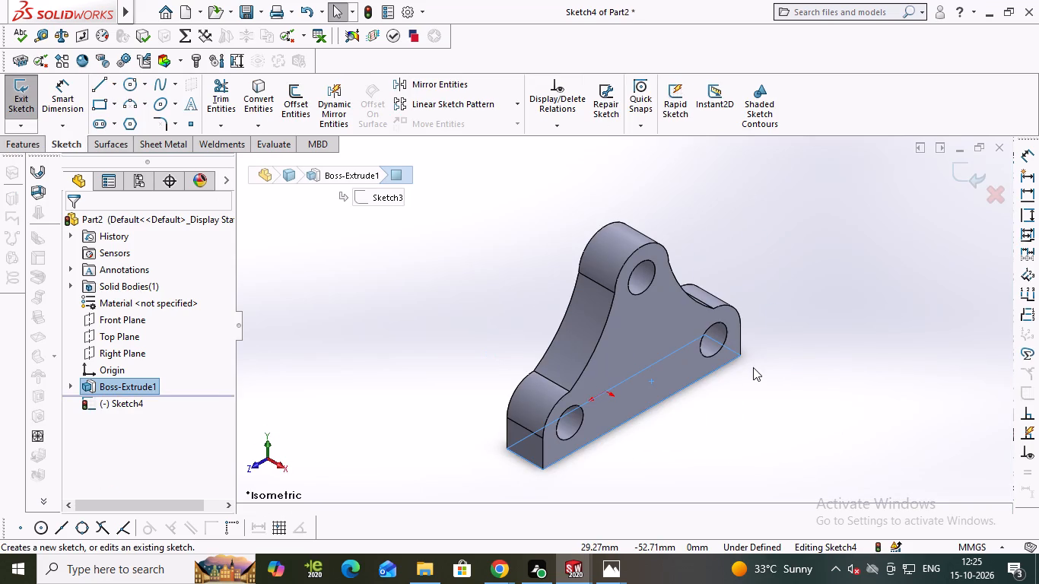
key("ctrl+8")
right_click_drag(799, 271, 591, 239)
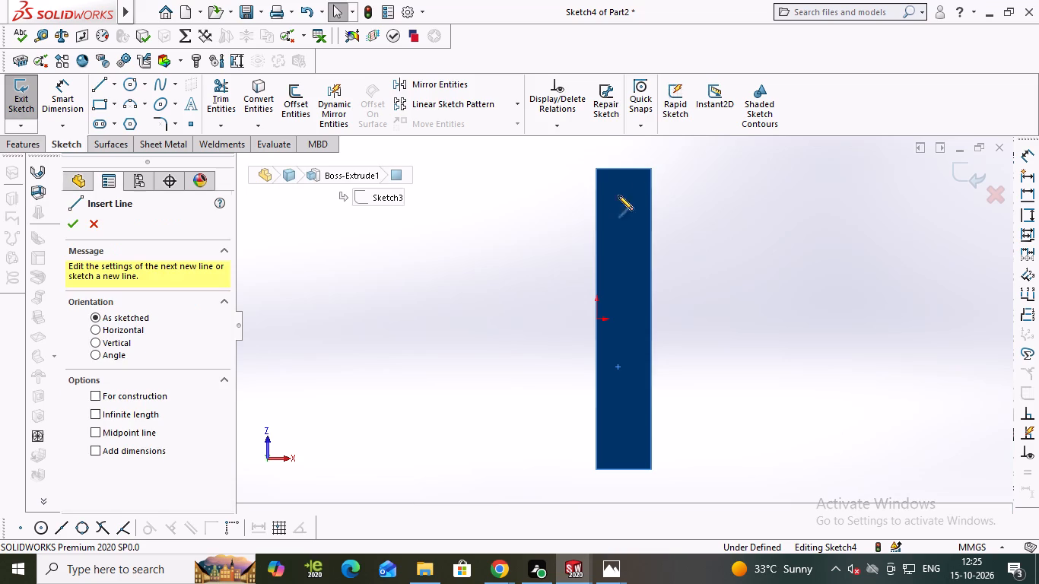
left_click(649, 169)
left_click(596, 168)
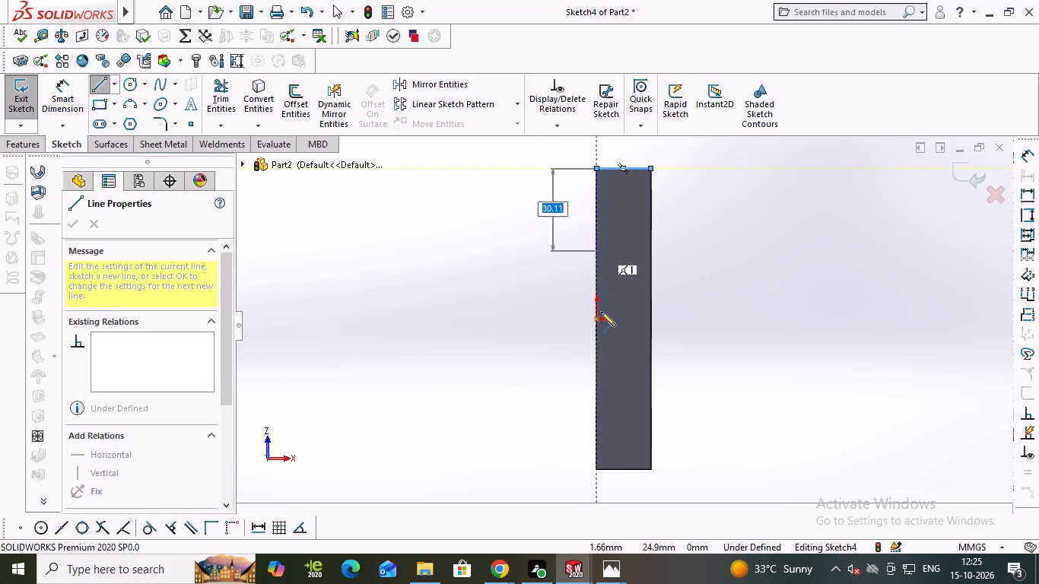
left_click(597, 468)
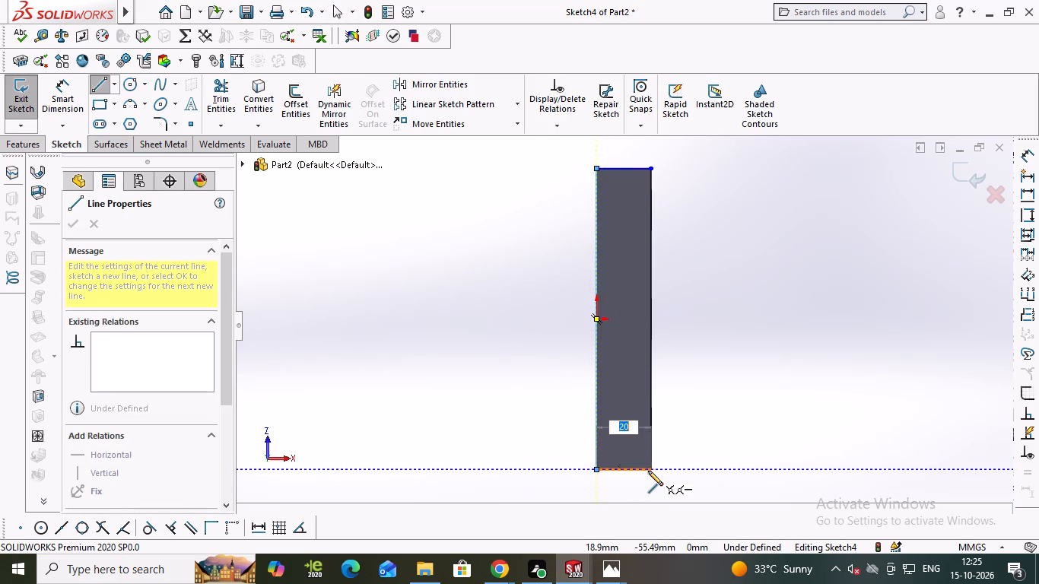
left_click(652, 469)
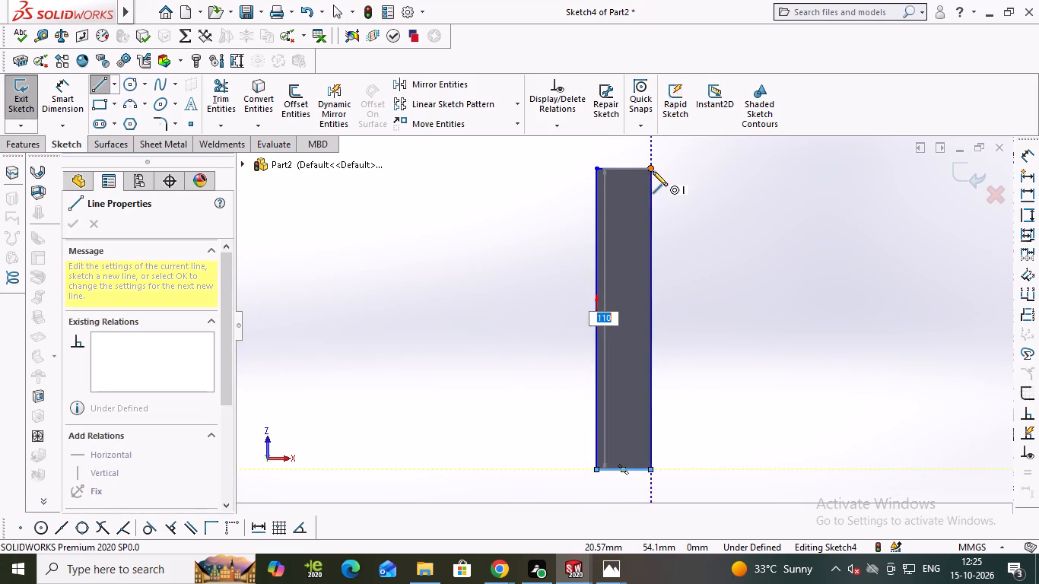
left_click(653, 170)
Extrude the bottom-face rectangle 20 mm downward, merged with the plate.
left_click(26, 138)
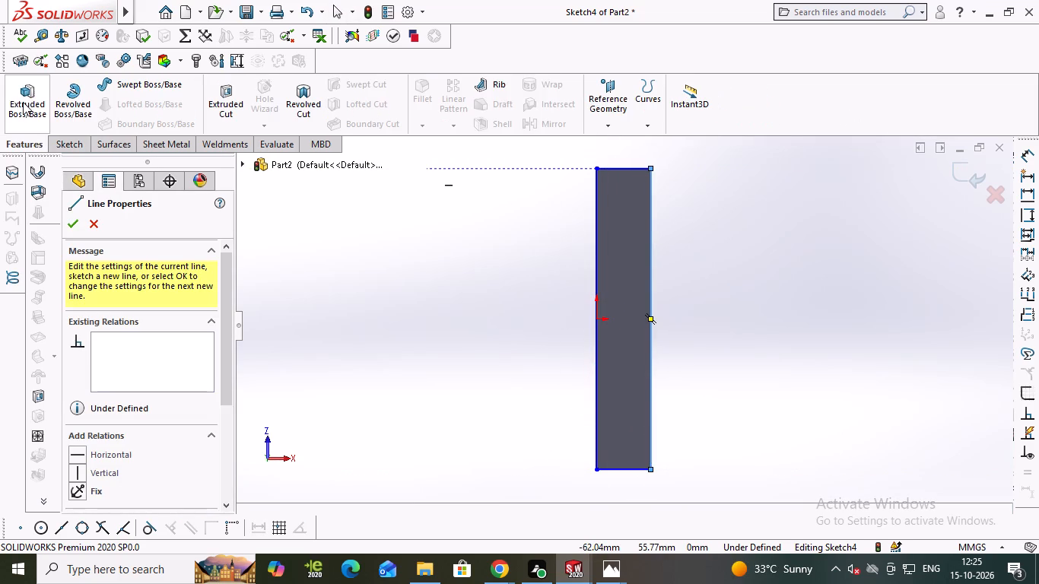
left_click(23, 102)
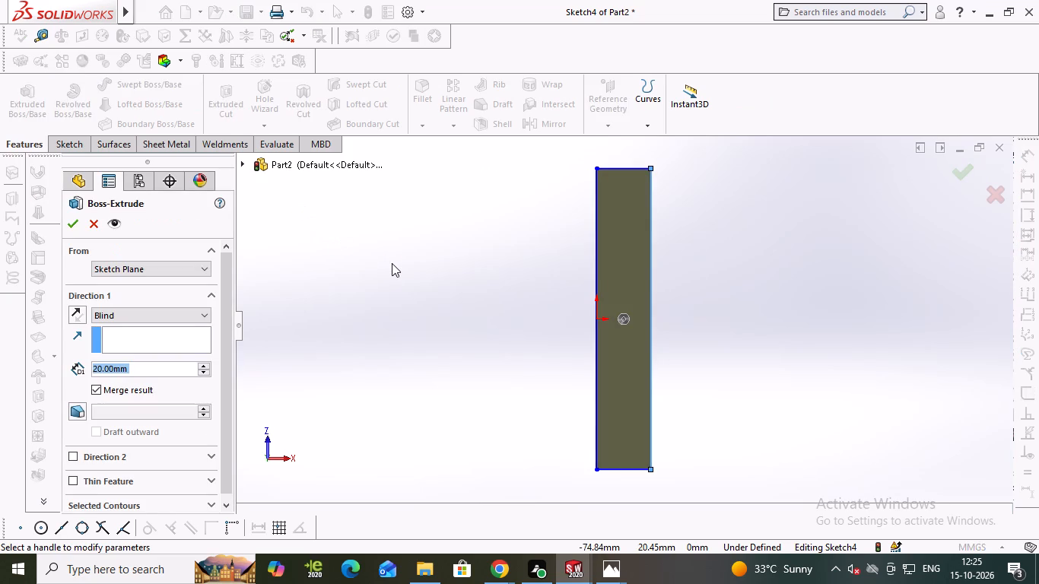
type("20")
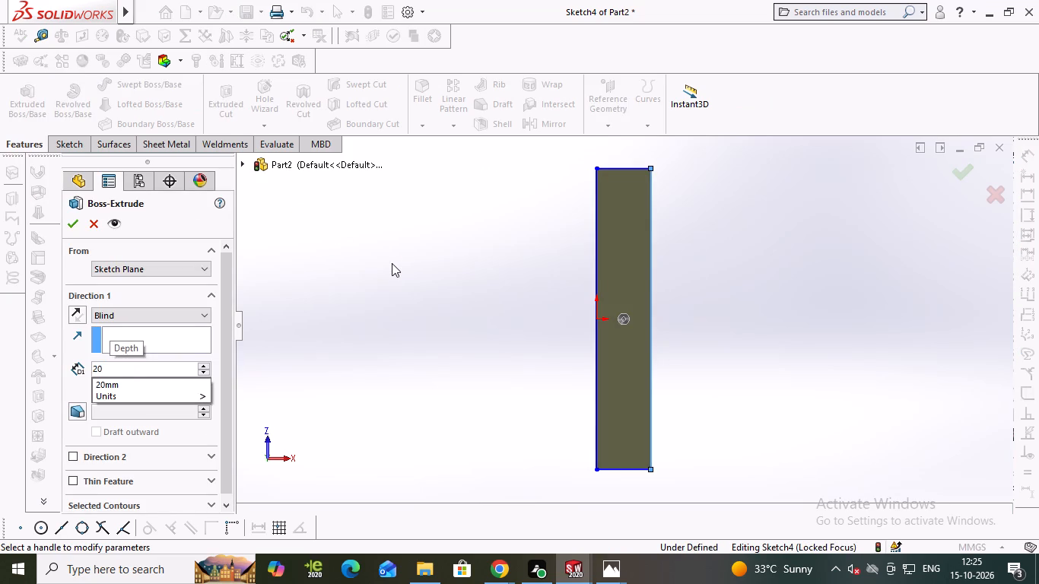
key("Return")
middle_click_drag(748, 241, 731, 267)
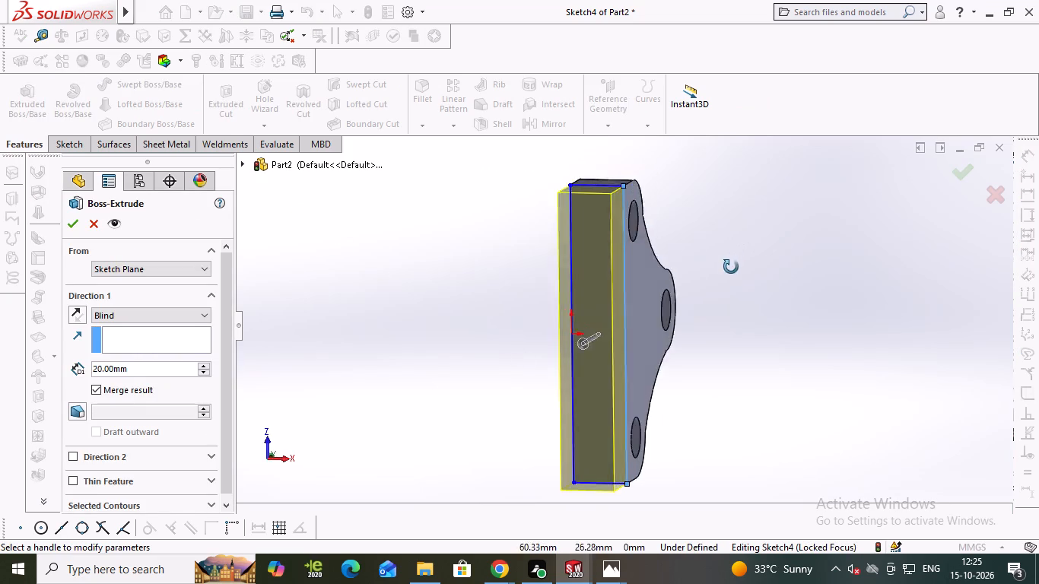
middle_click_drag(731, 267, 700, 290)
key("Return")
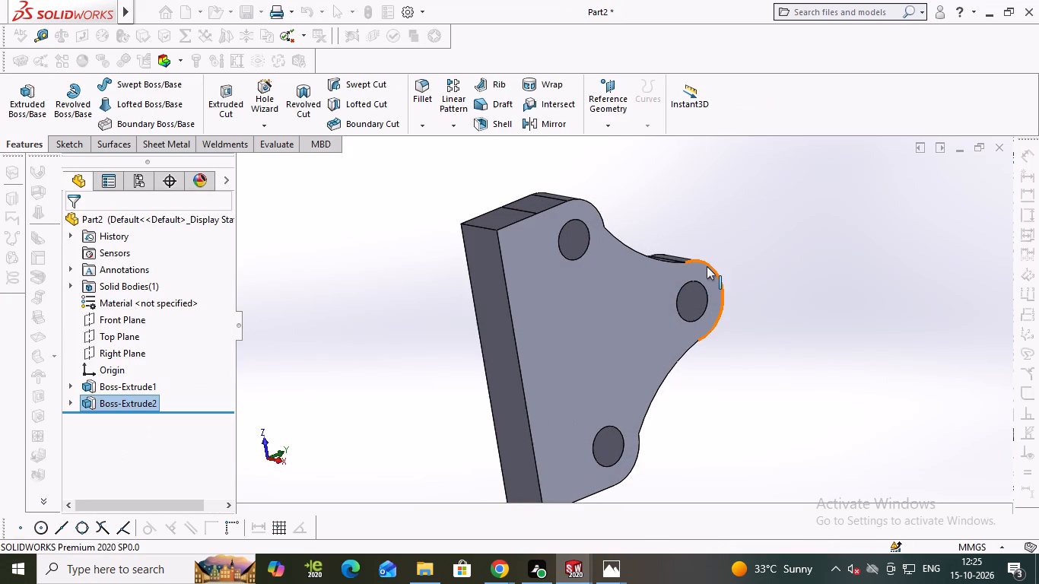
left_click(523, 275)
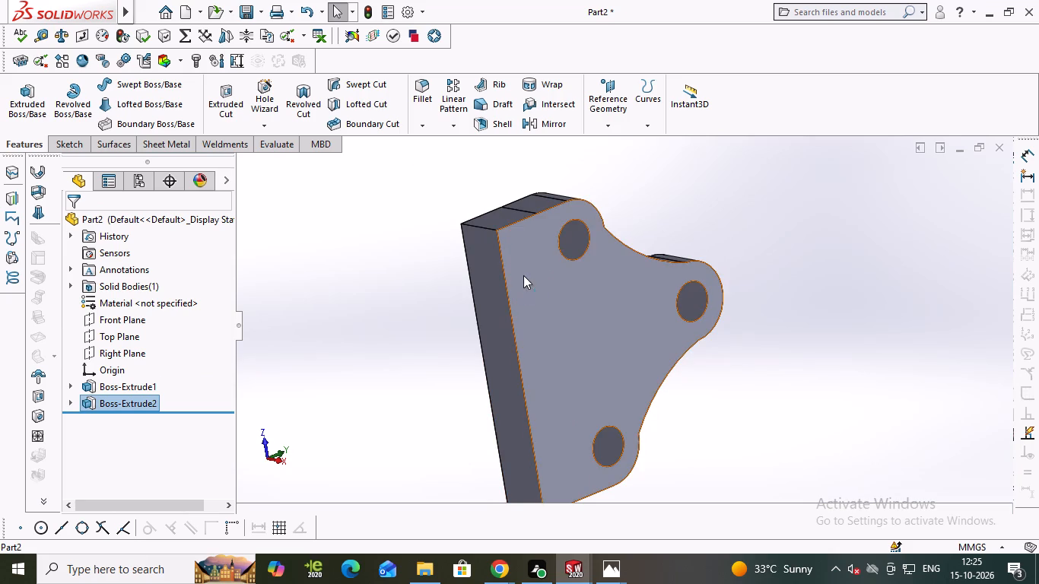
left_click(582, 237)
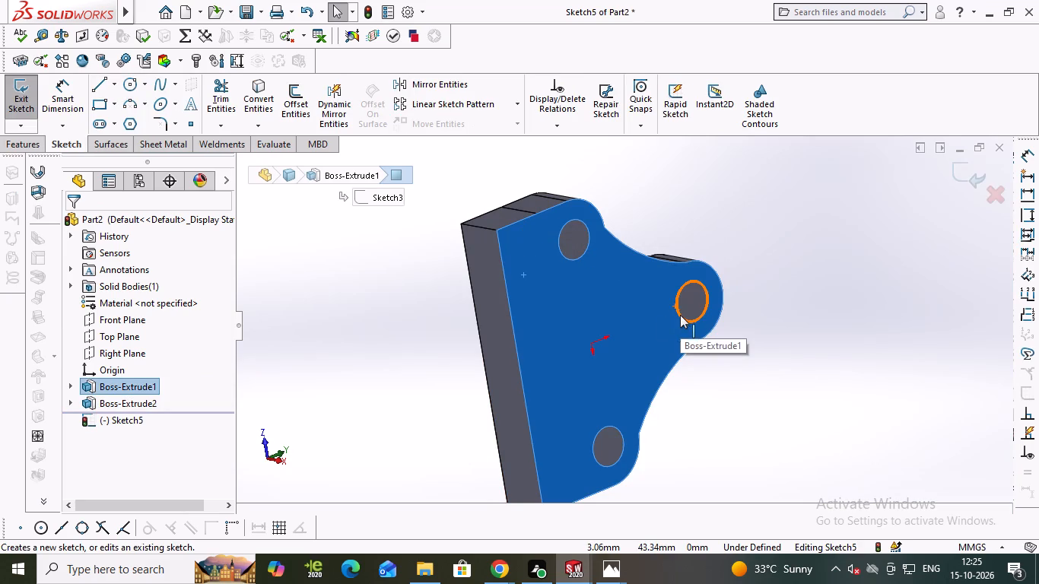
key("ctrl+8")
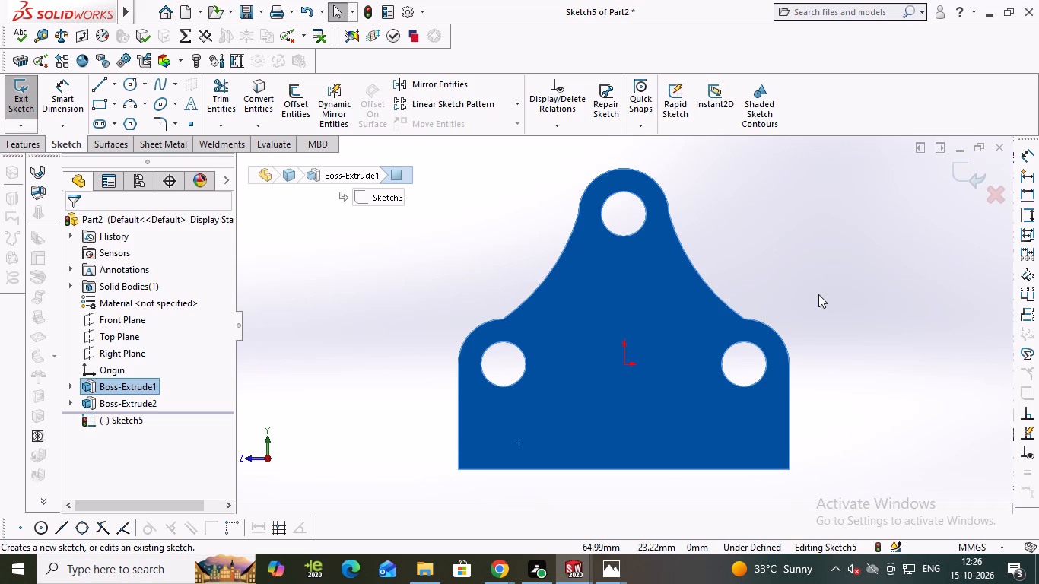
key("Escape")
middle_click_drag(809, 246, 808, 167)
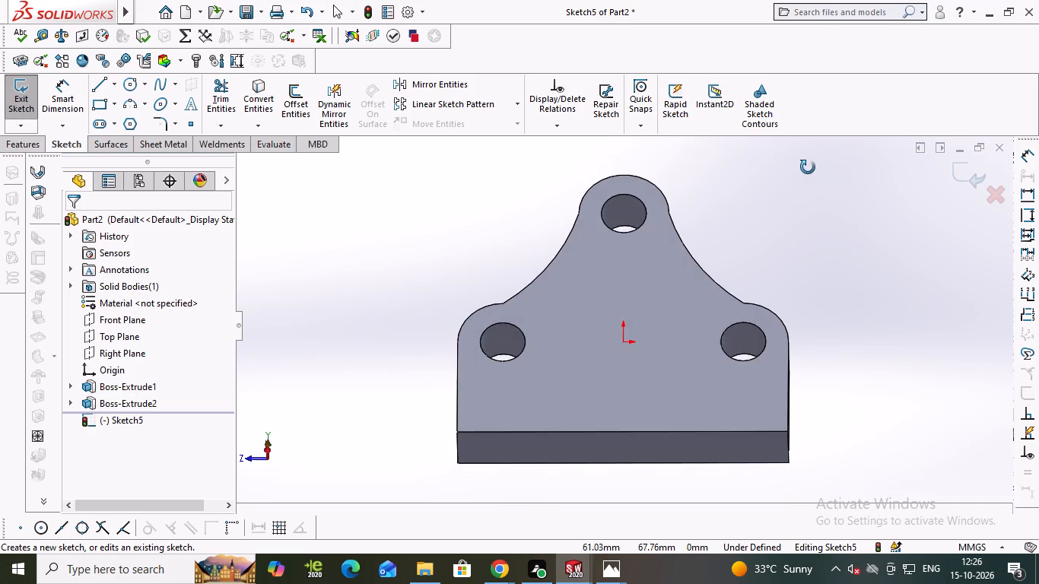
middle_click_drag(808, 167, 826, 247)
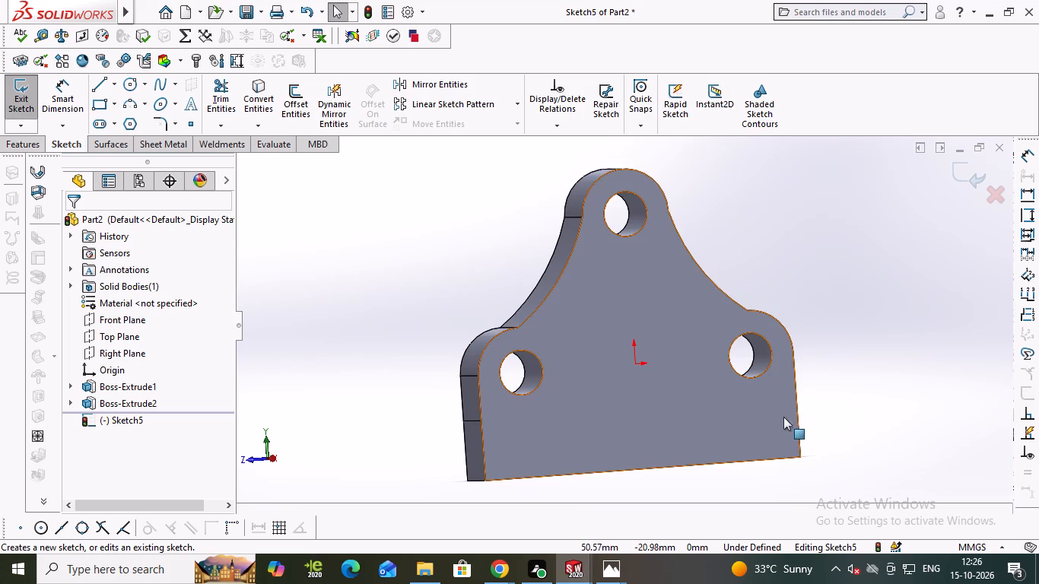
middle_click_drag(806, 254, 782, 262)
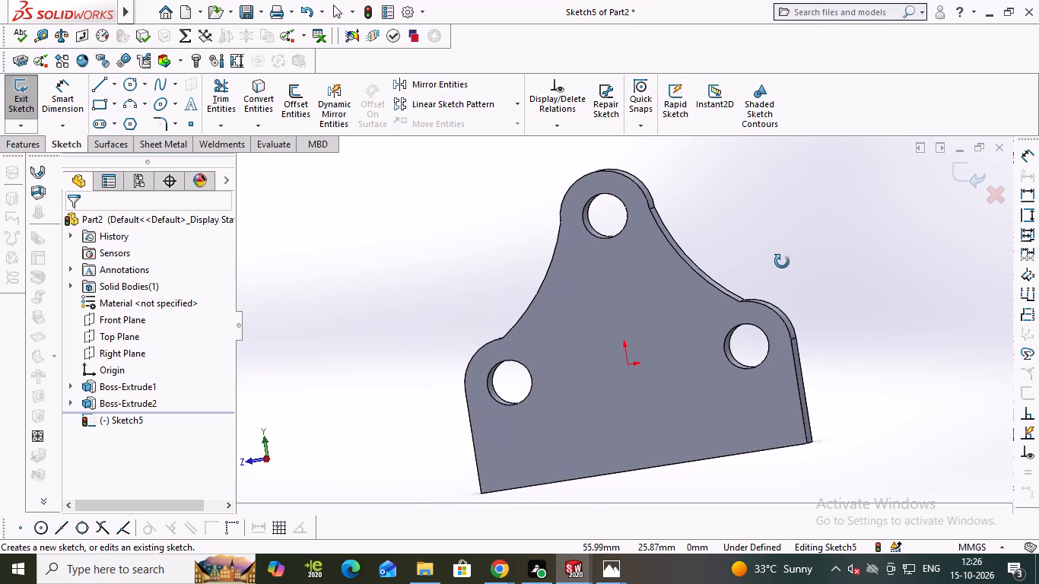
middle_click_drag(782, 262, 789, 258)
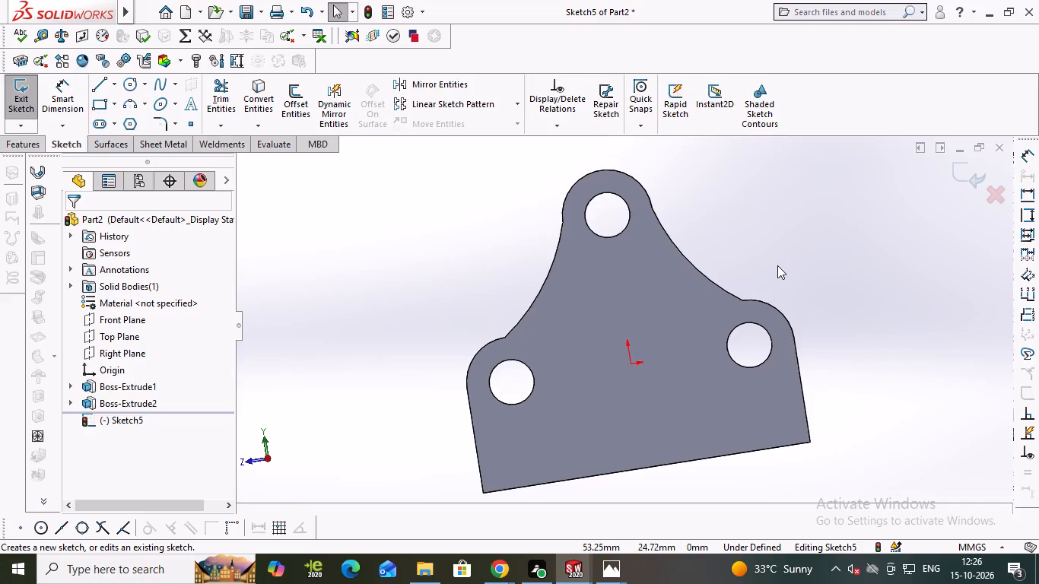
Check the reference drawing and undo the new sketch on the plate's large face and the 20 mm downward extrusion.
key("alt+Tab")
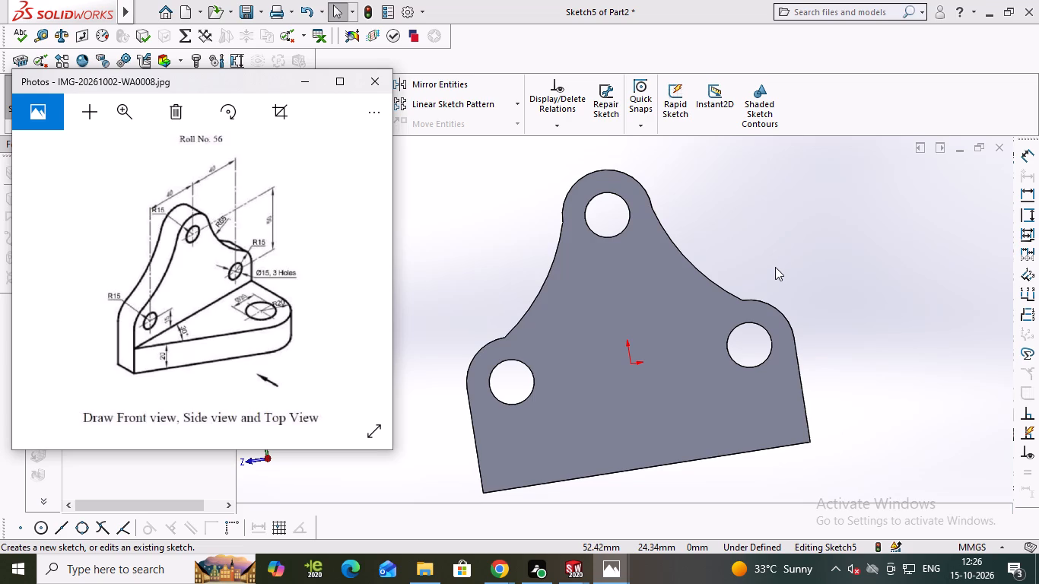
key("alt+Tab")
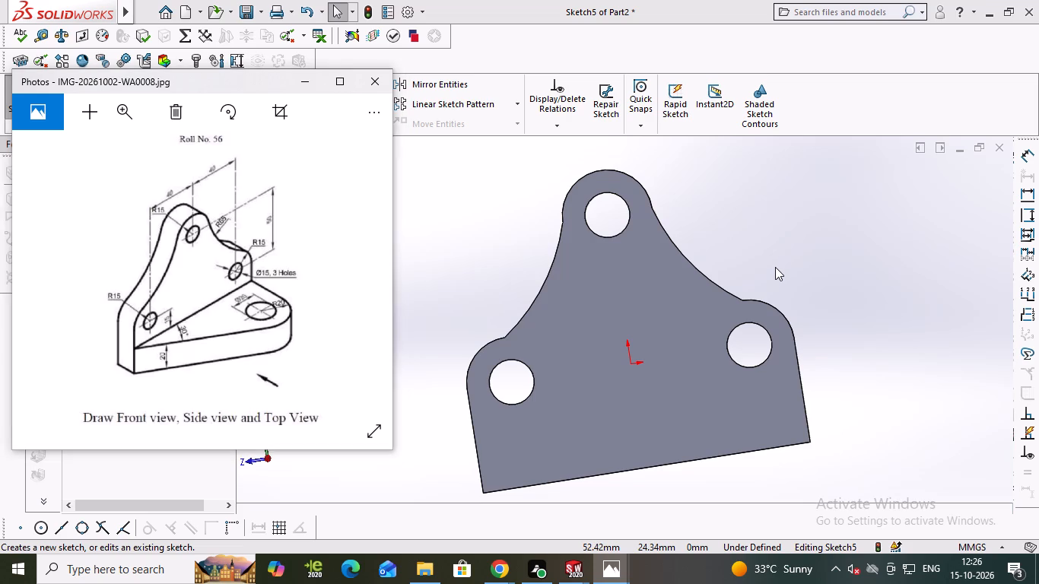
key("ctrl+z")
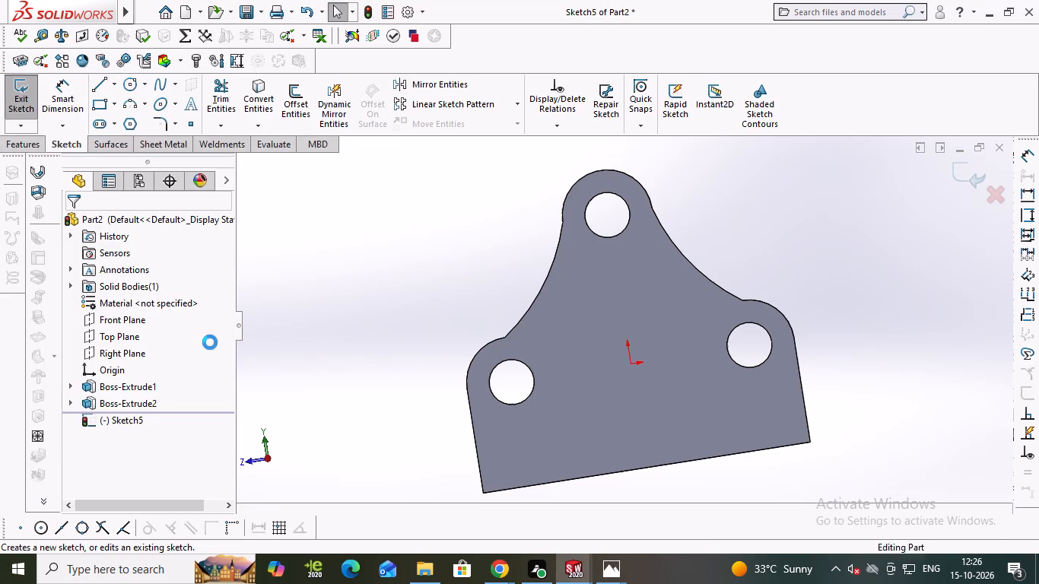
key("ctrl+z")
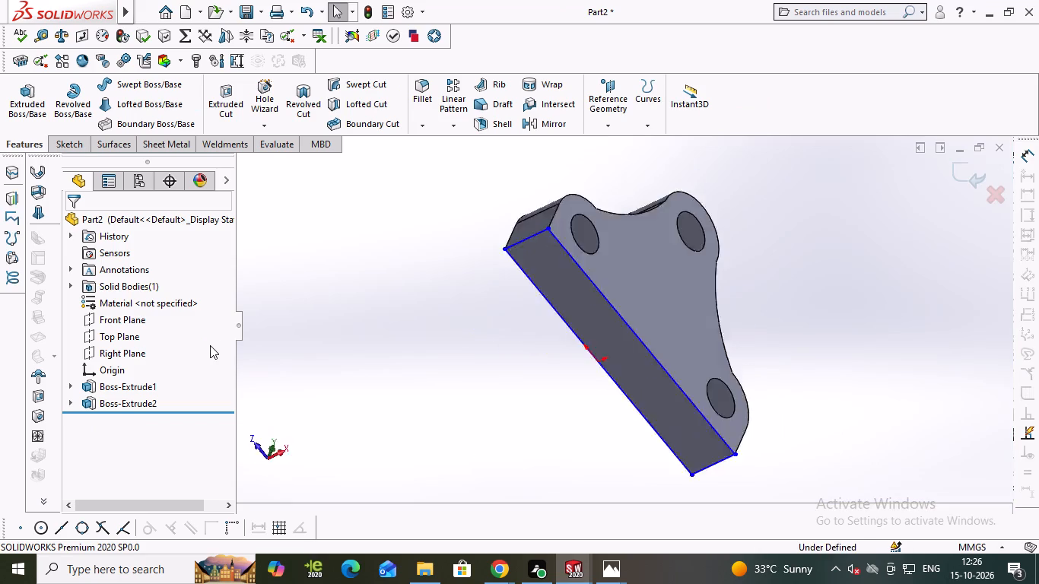
Undo the 20 mm downward extrusion, the bottom-face rectangle sketch and the plate extrusion, going back to the plate profile sketch.
key("ctrl+z")
key("ctrl+z")
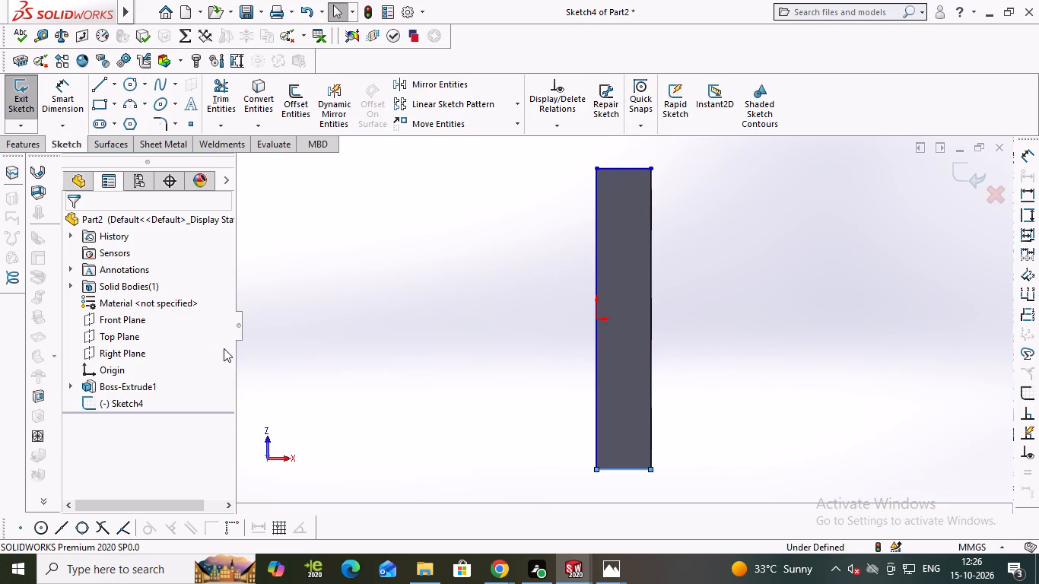
key("ctrl+z")
key("ctrl+z")
key("ctrl+z")
key("ctrl+z")
key("ctrl+z")
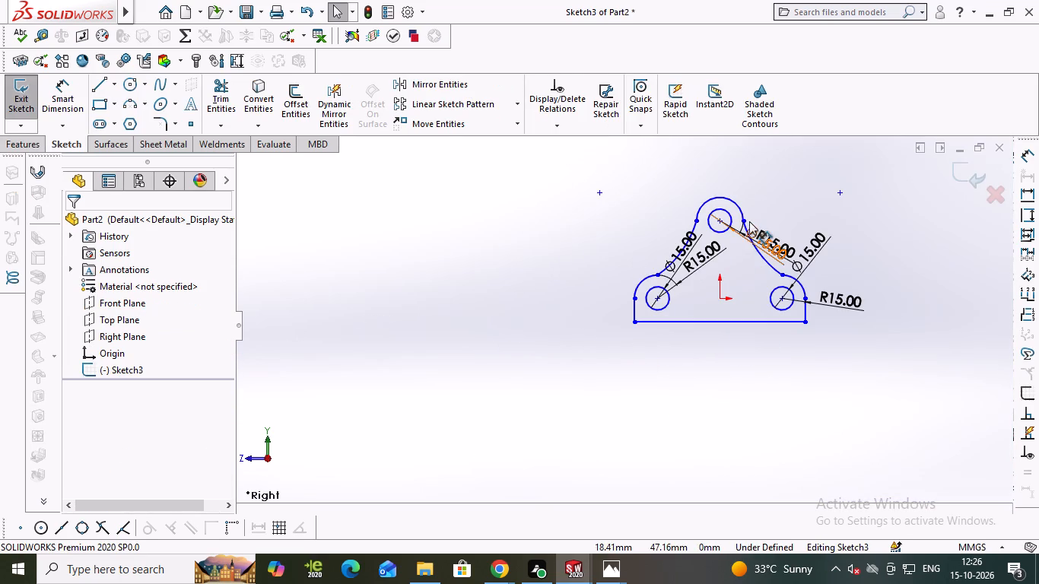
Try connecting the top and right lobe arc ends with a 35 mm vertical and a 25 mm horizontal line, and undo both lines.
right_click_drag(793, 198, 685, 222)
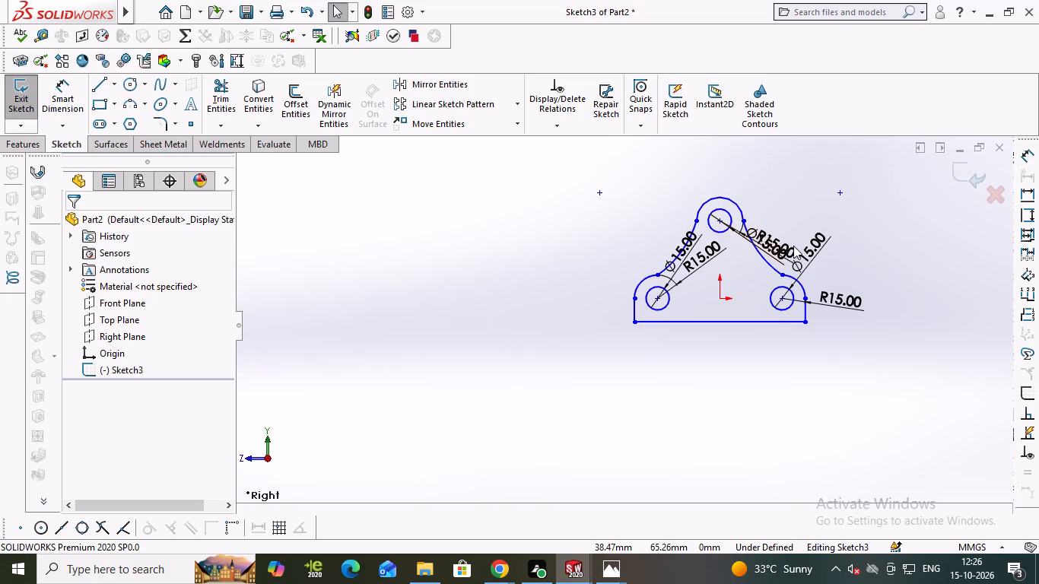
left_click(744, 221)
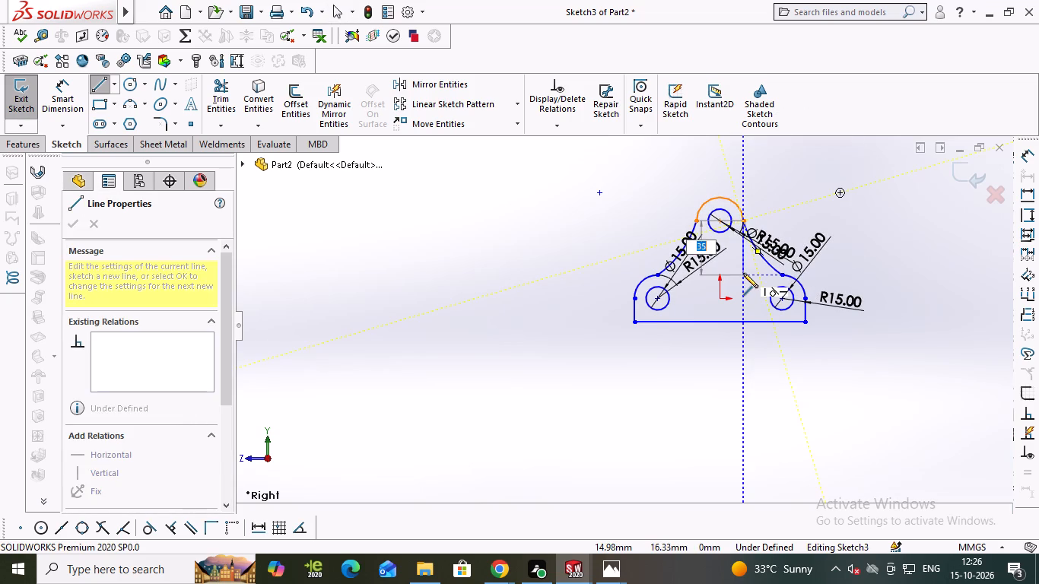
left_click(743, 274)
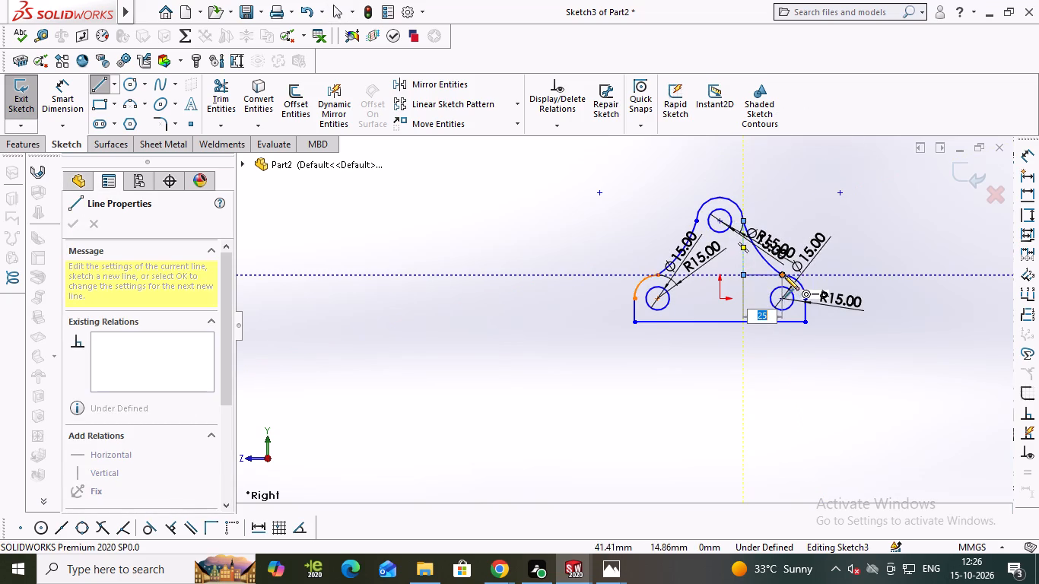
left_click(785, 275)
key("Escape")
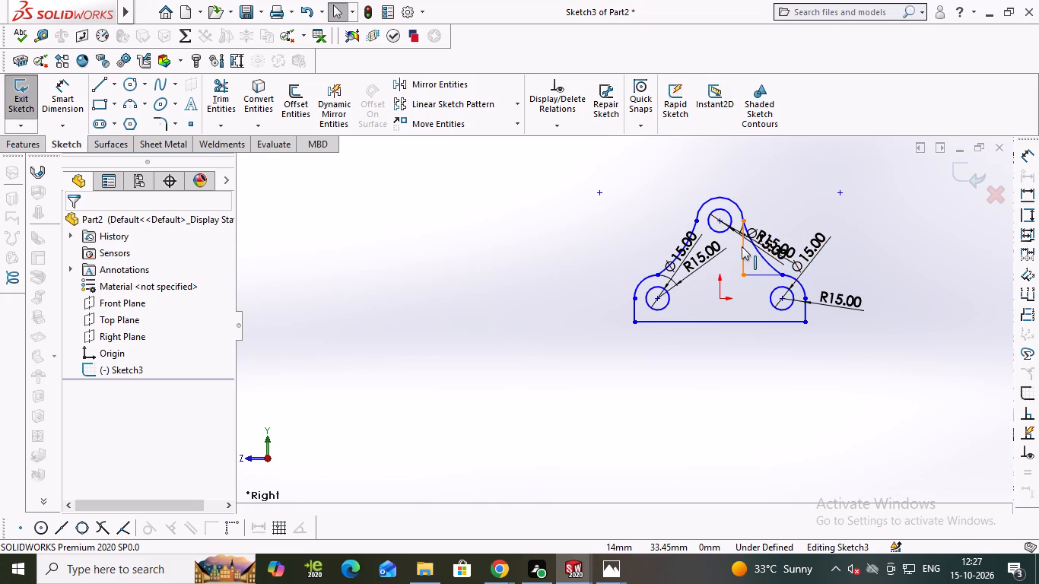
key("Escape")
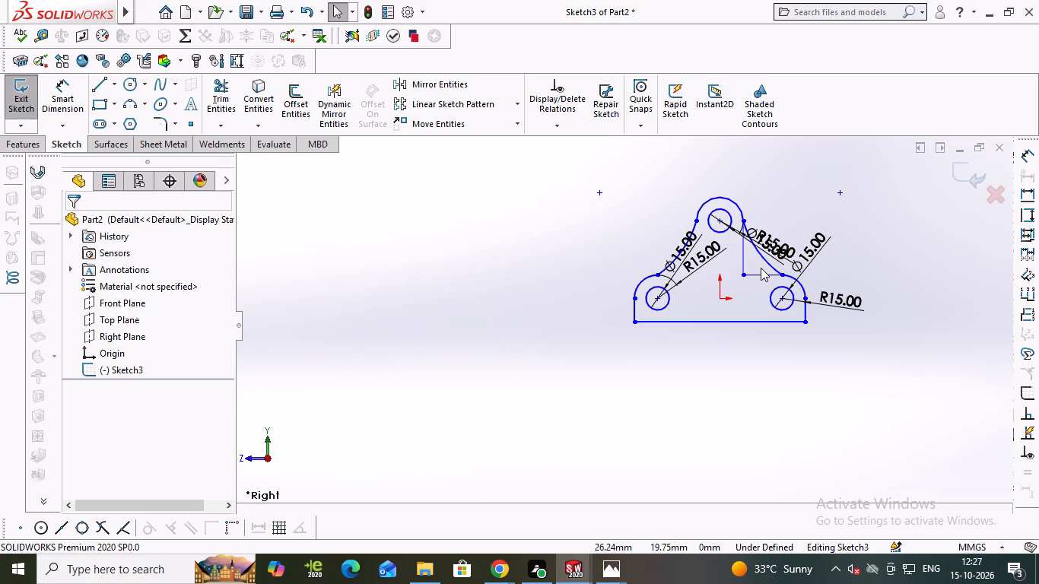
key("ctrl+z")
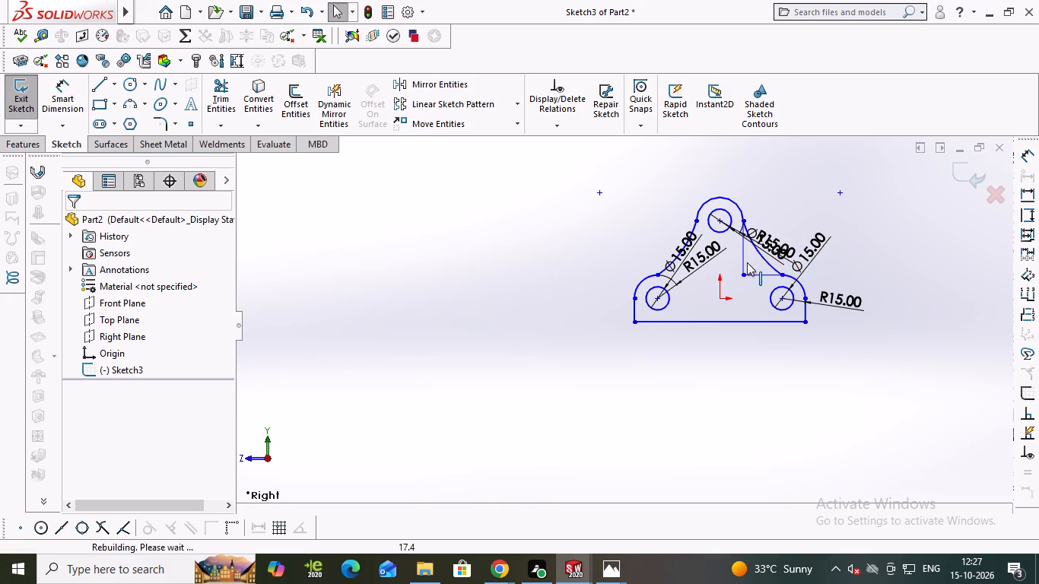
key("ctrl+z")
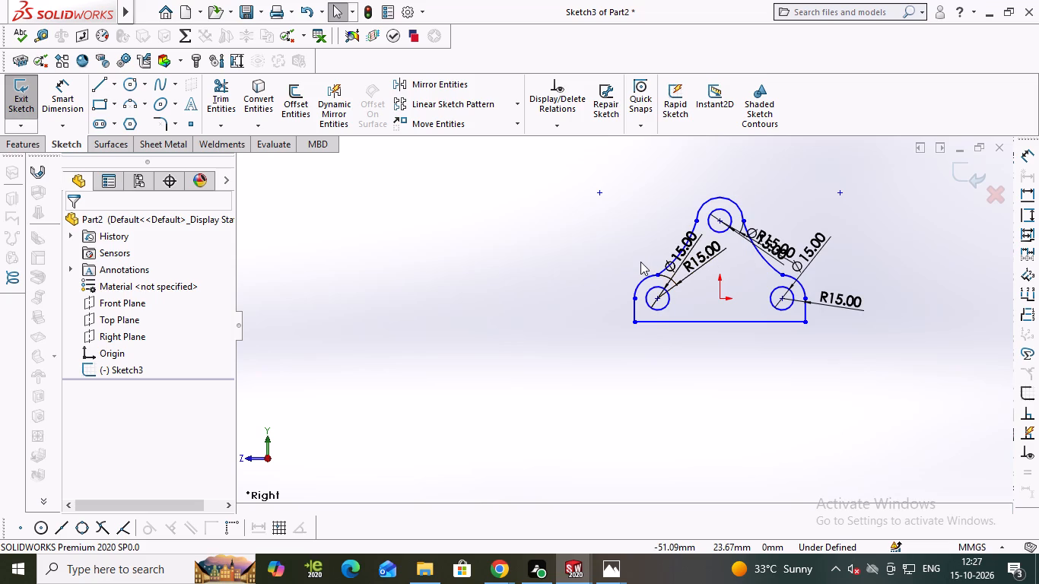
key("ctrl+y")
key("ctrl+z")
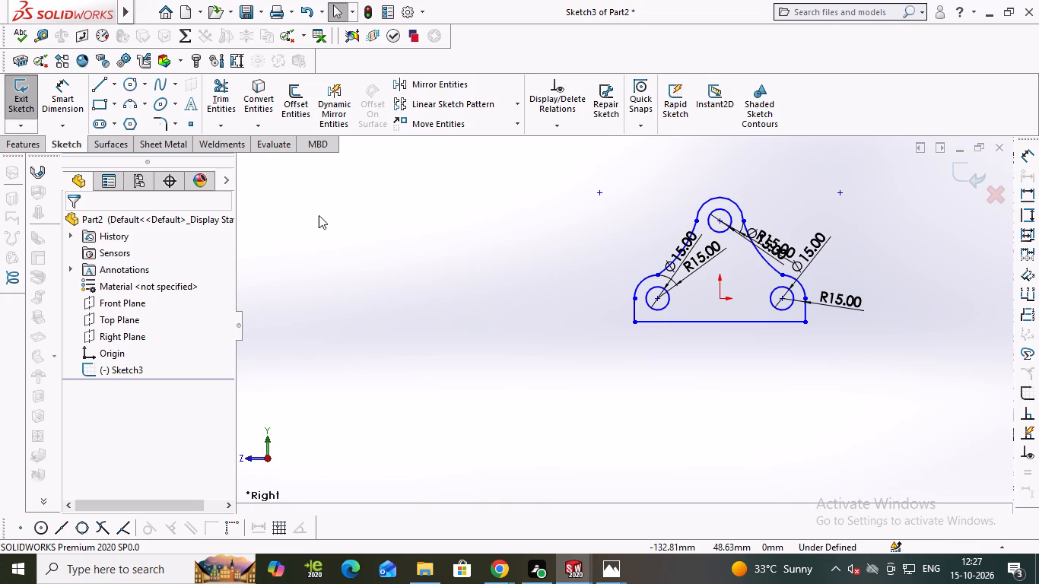
Extrude the plate profile 20 mm as a blind boss from the sketch plane.
left_click(25, 144)
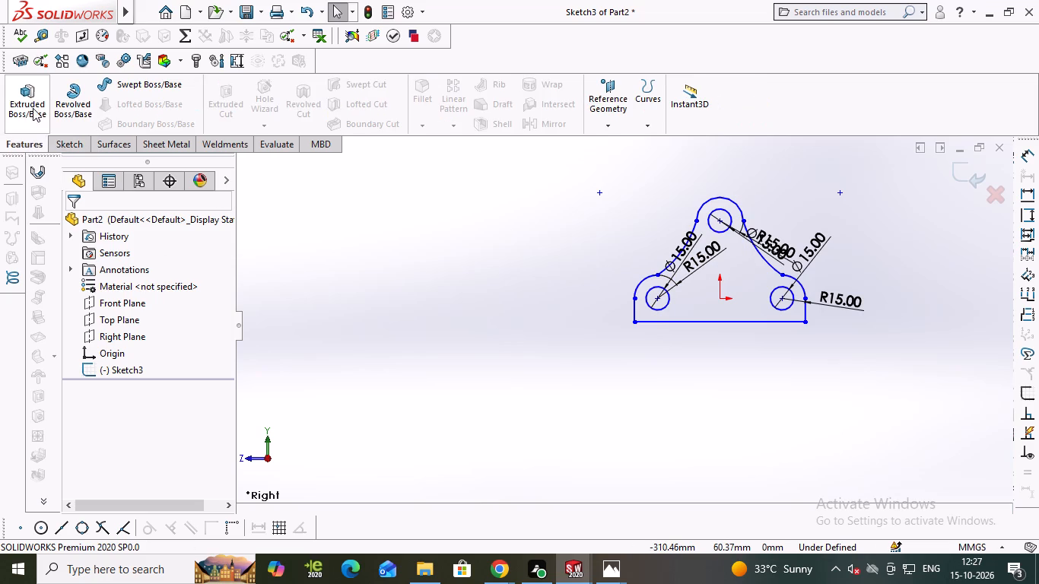
left_click(33, 105)
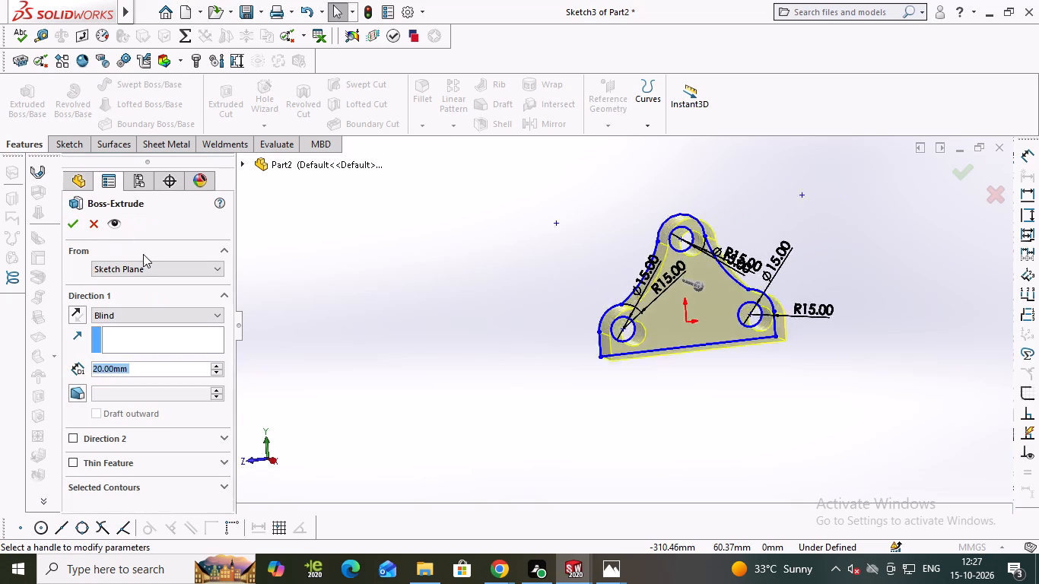
key("Return")
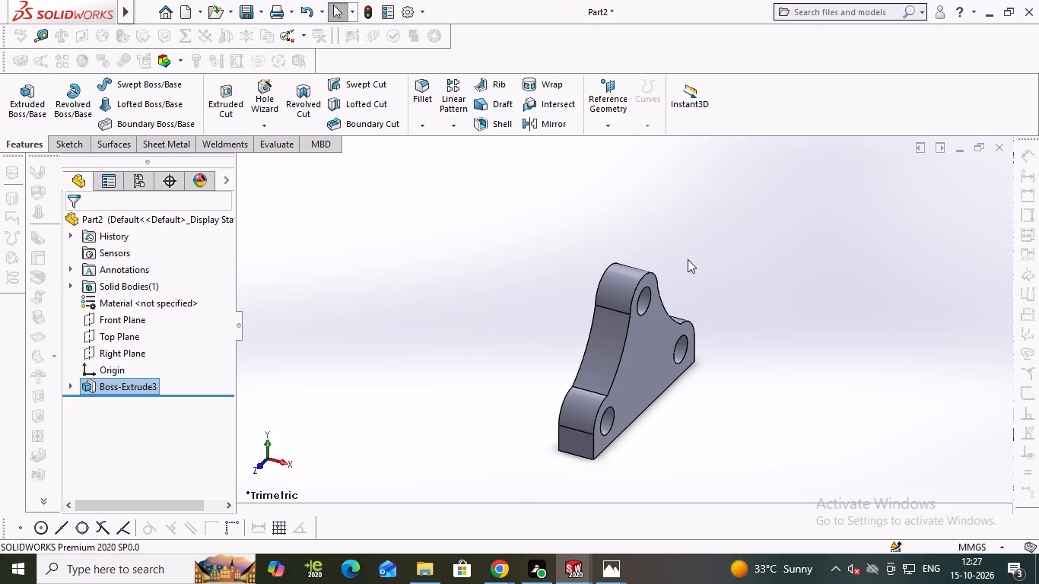
Check the reference drawing and create a reference plane at 0 mm offset from the plate's bottom face.
middle_click_drag(716, 275, 662, 252)
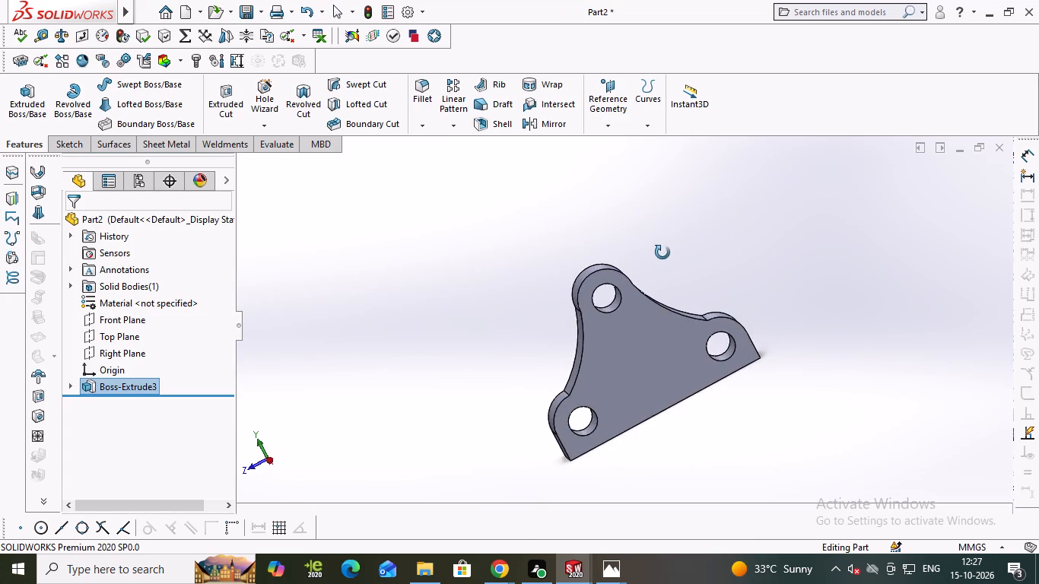
middle_click_drag(662, 252, 669, 244)
middle_click_drag(690, 290, 667, 281)
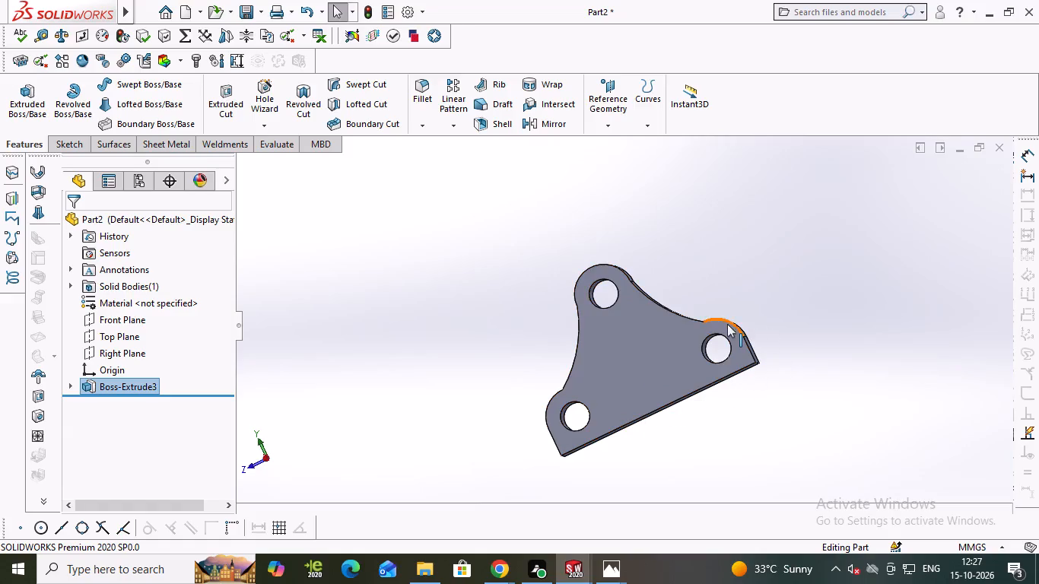
key("alt+Tab")
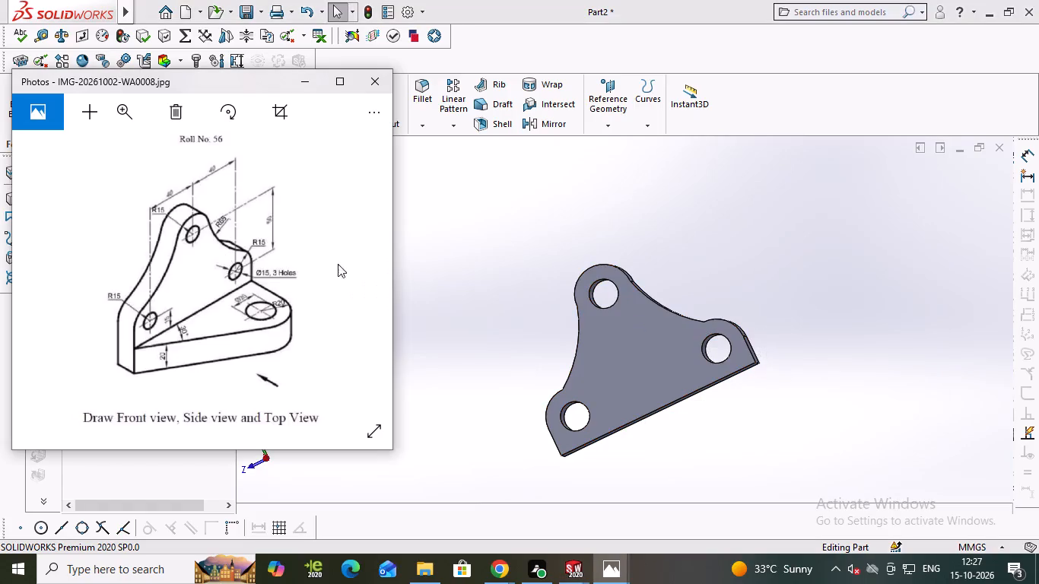
key("alt+Tab")
left_click(614, 122)
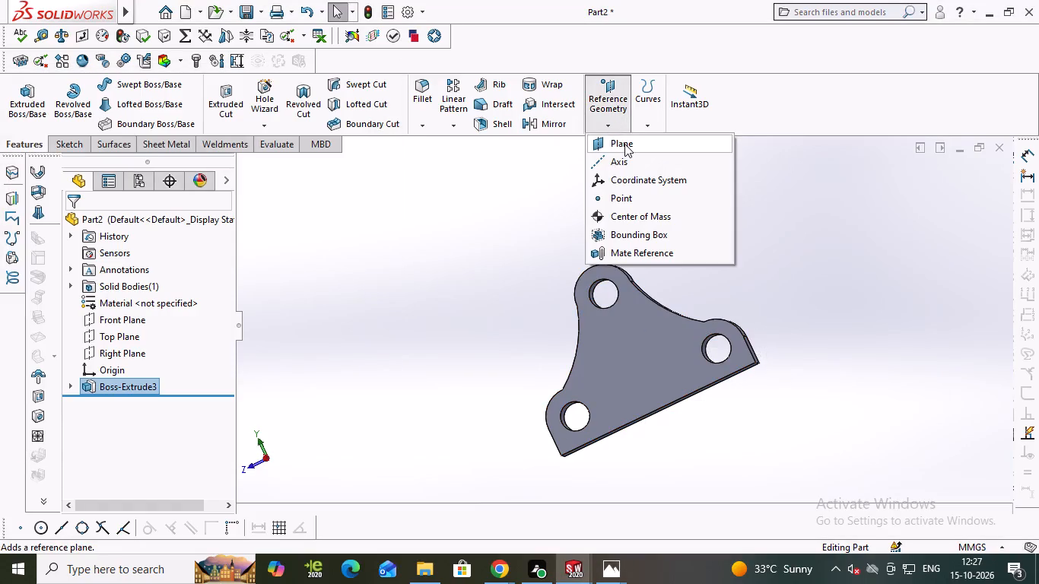
left_click(624, 144)
middle_click_drag(780, 259, 743, 192)
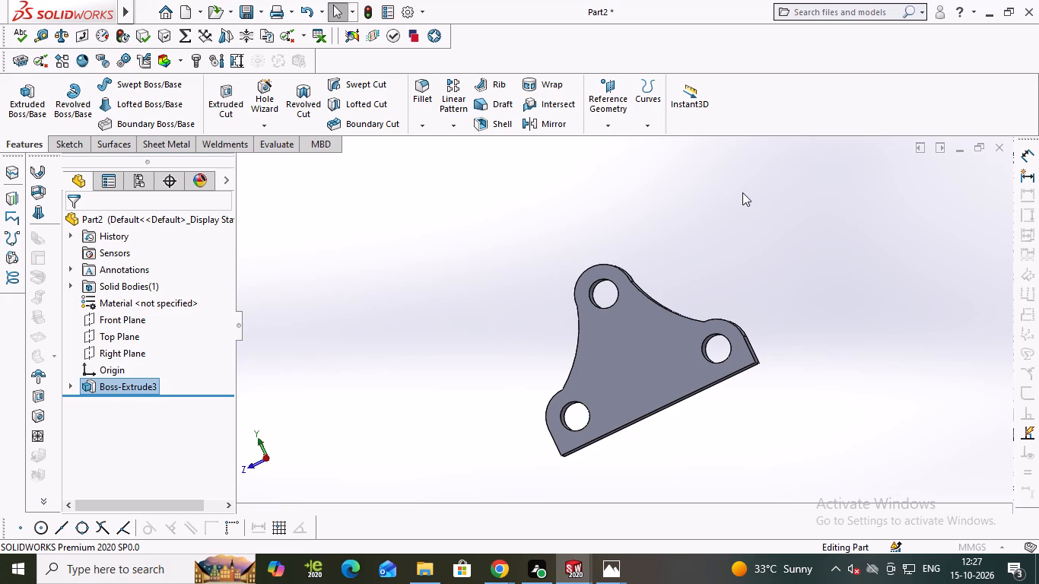
middle_click_drag(745, 242, 738, 227)
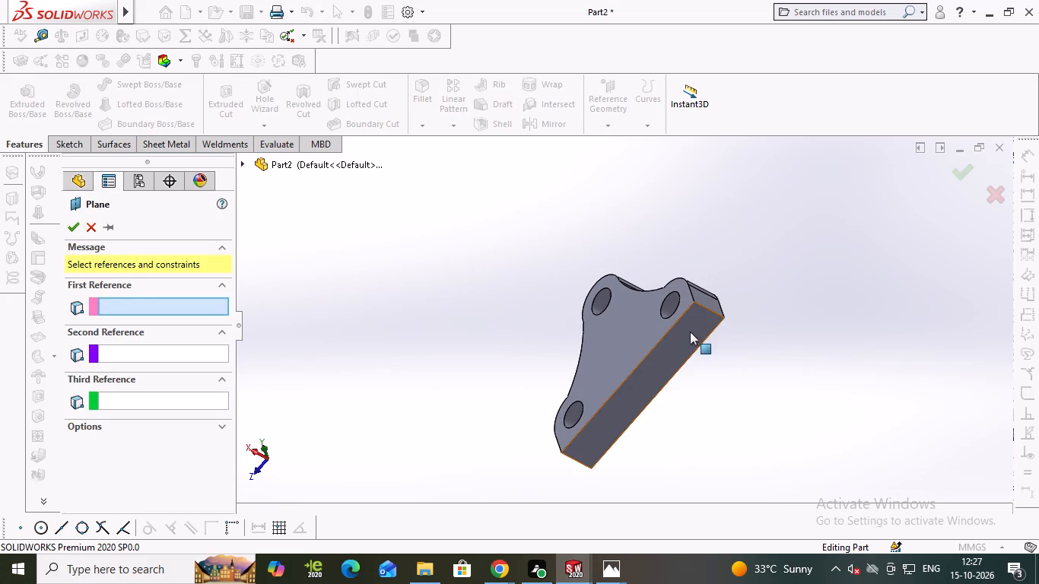
left_click(690, 332)
middle_click_drag(770, 206, 831, 259)
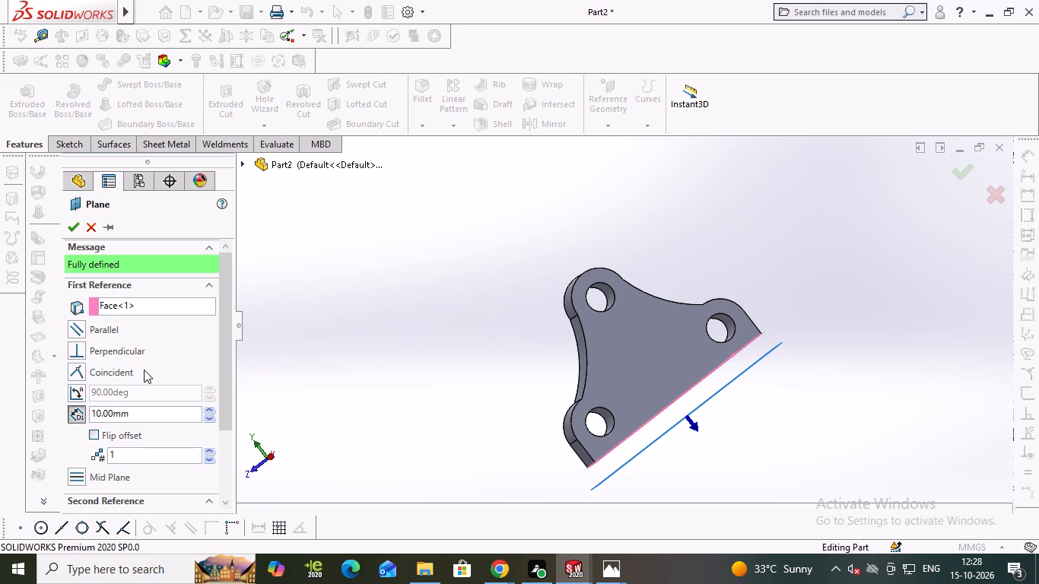
double_click(154, 412)
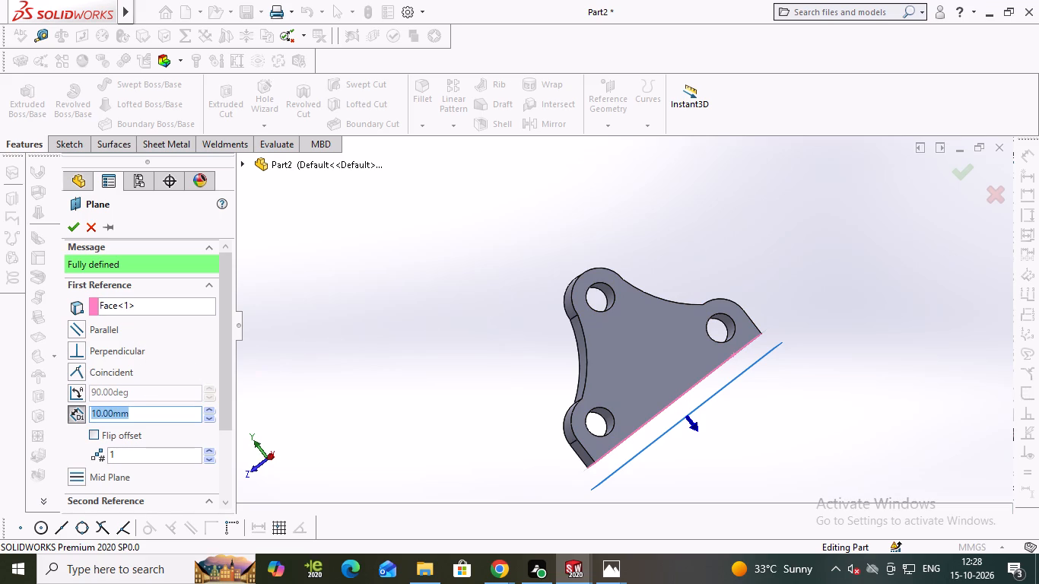
key("0")
key("Return")
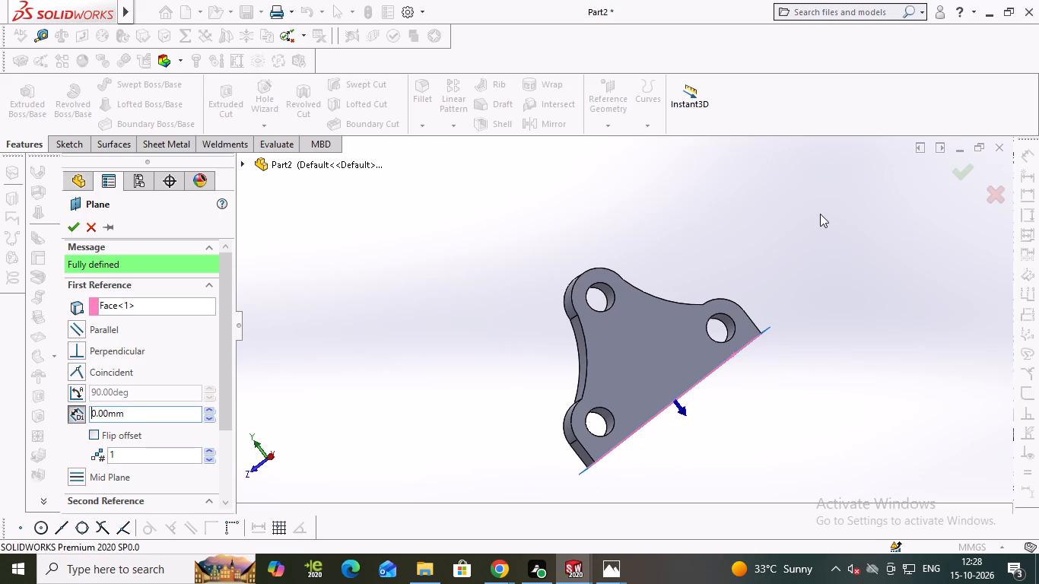
middle_click_drag(820, 212, 857, 273)
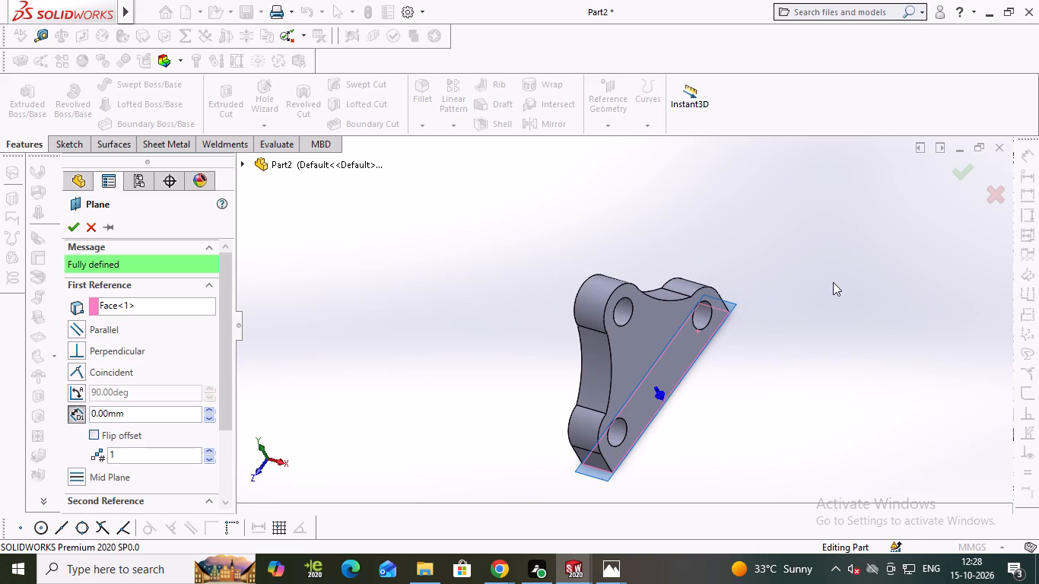
key("Return")
left_click(67, 226)
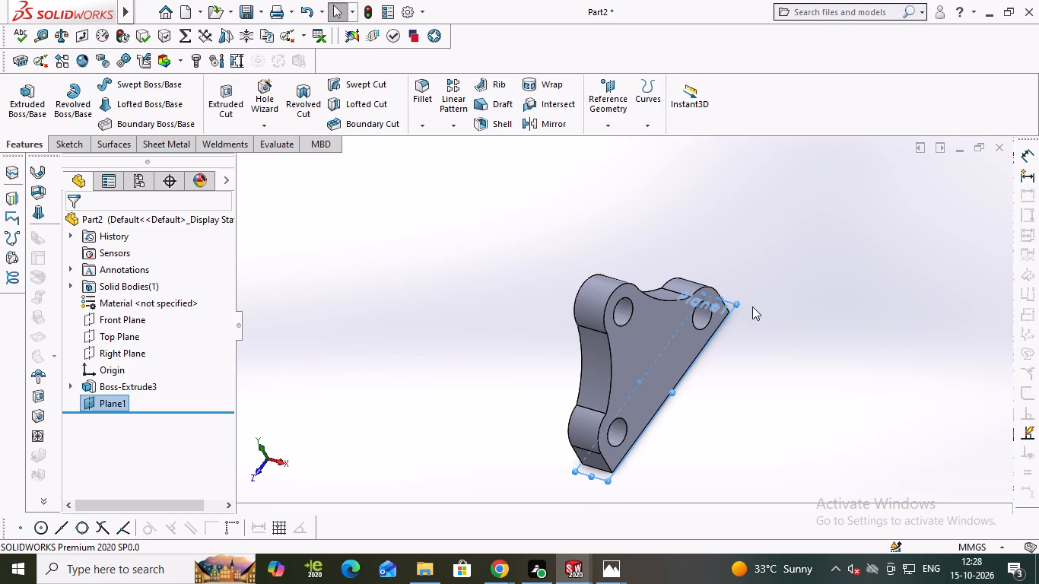
Start a sketch on the reference plane at the plate's bottom face, viewed square on.
scroll(753, 306, "down", 3)
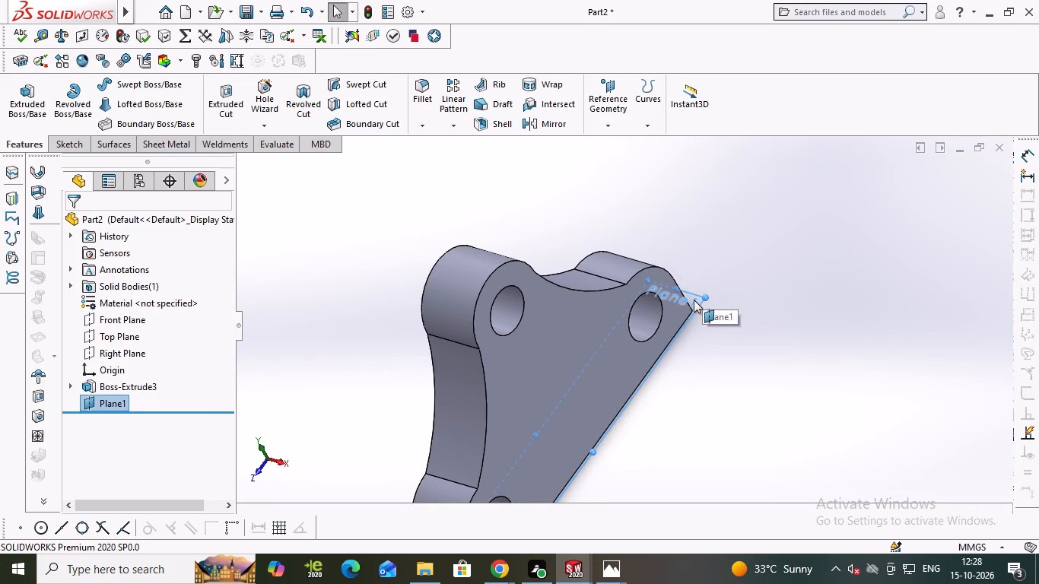
left_click(694, 300)
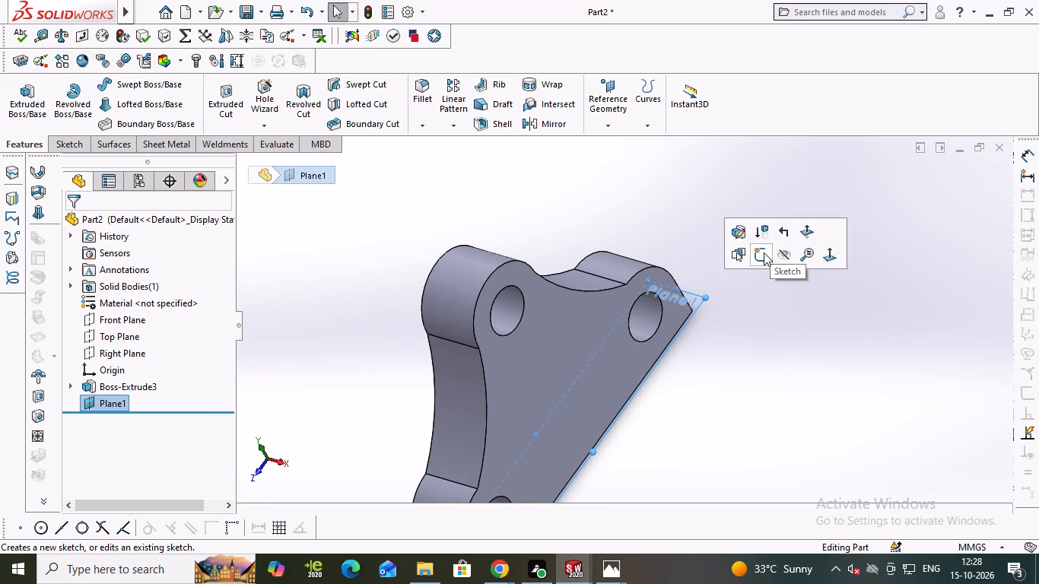
left_click(764, 252)
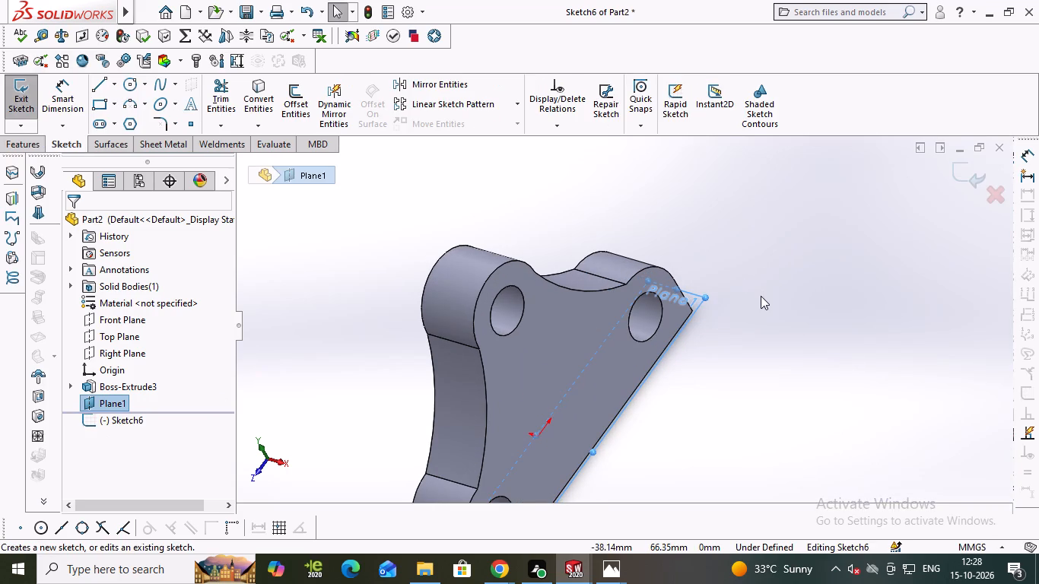
key("ctrl+8")
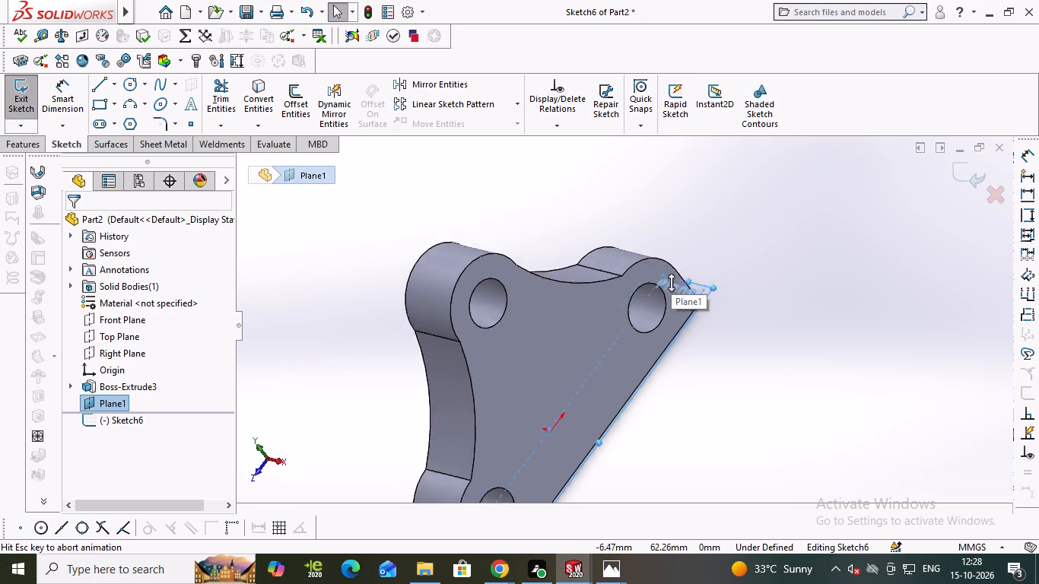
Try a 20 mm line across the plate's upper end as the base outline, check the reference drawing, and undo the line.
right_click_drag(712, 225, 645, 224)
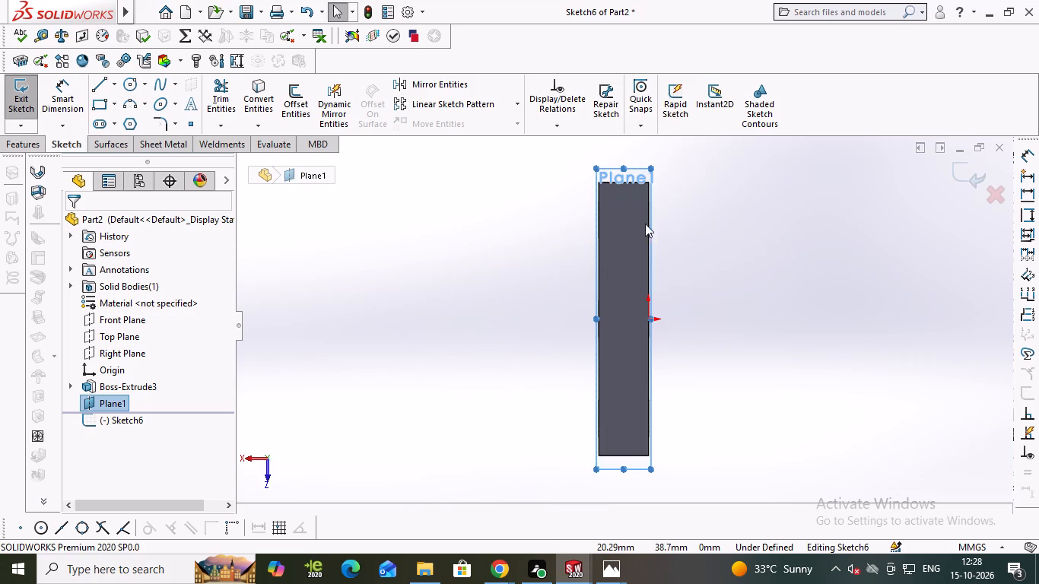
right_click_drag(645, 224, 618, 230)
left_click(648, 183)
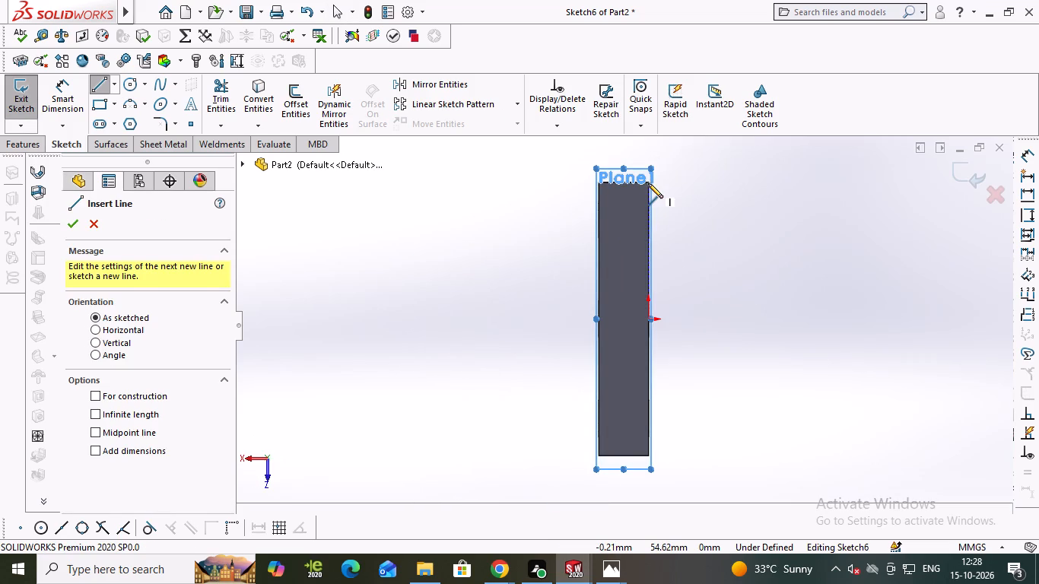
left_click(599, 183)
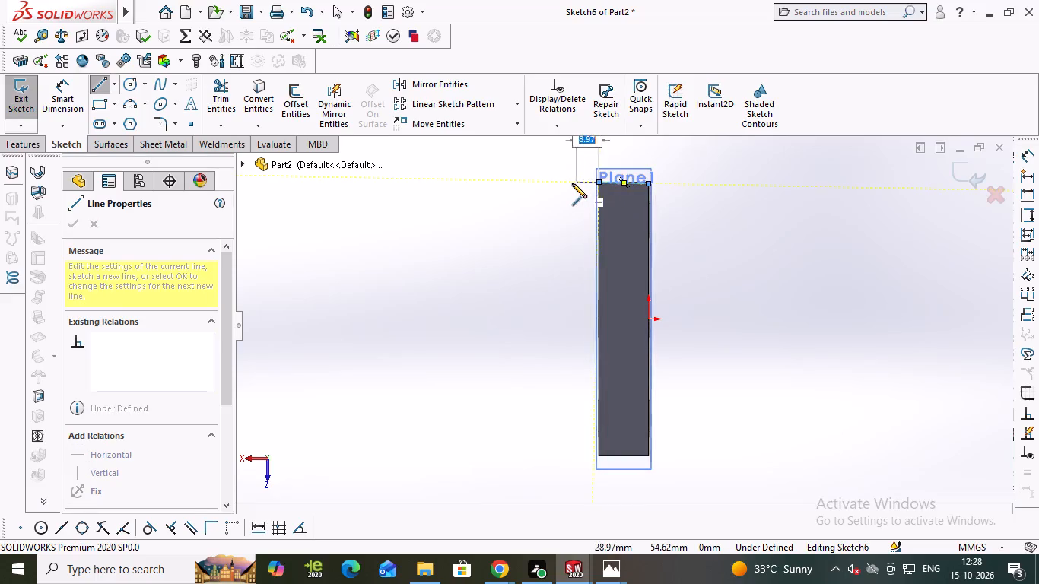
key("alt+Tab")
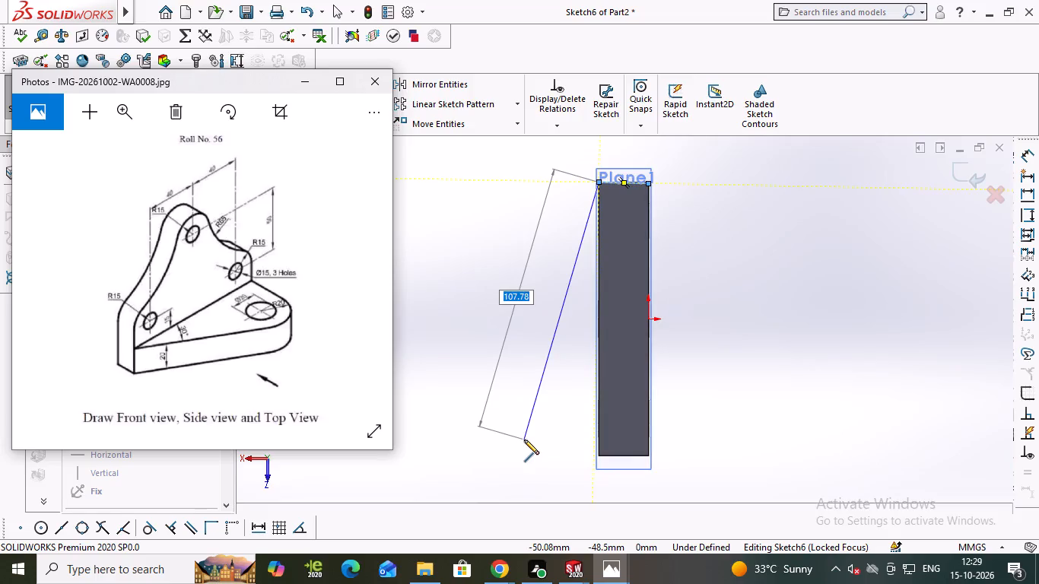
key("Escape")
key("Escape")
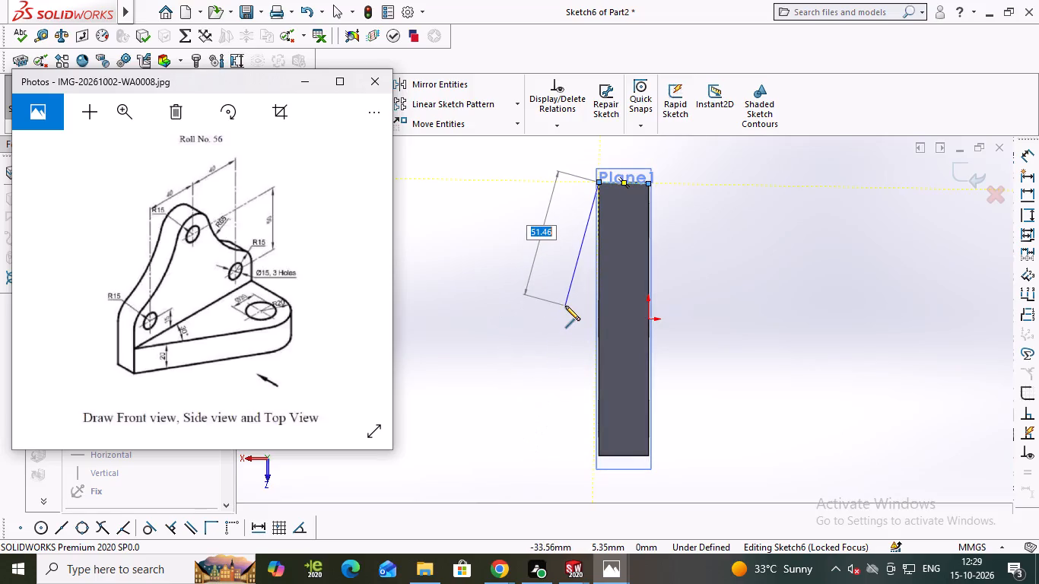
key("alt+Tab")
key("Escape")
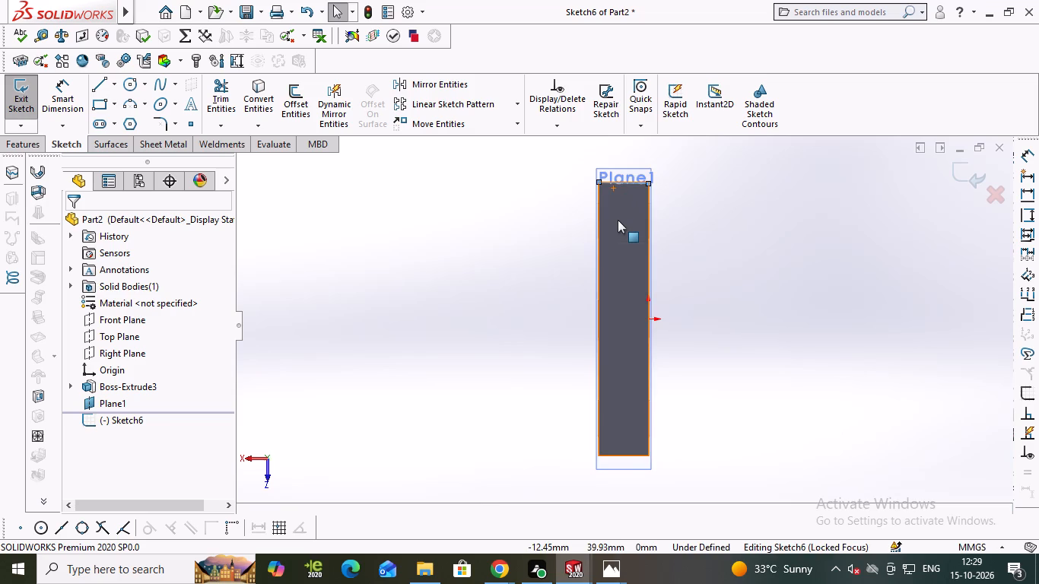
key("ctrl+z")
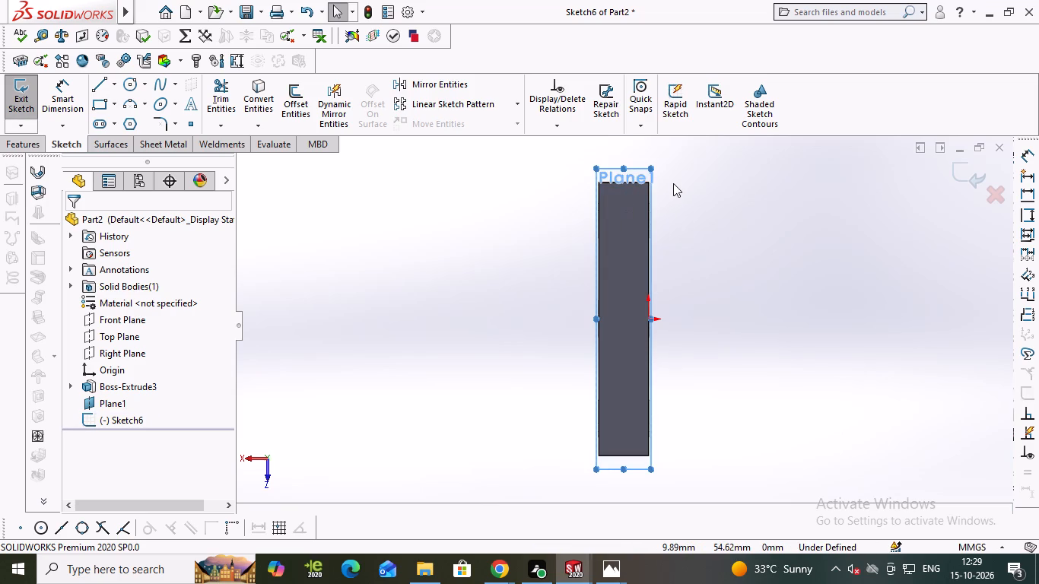
Sketch connected lines along the plate's long edge and across its lower end, continuing 20 mm outward, 20 mm parallel to the plate and 20 mm outward.
right_click_drag(708, 174, 628, 182)
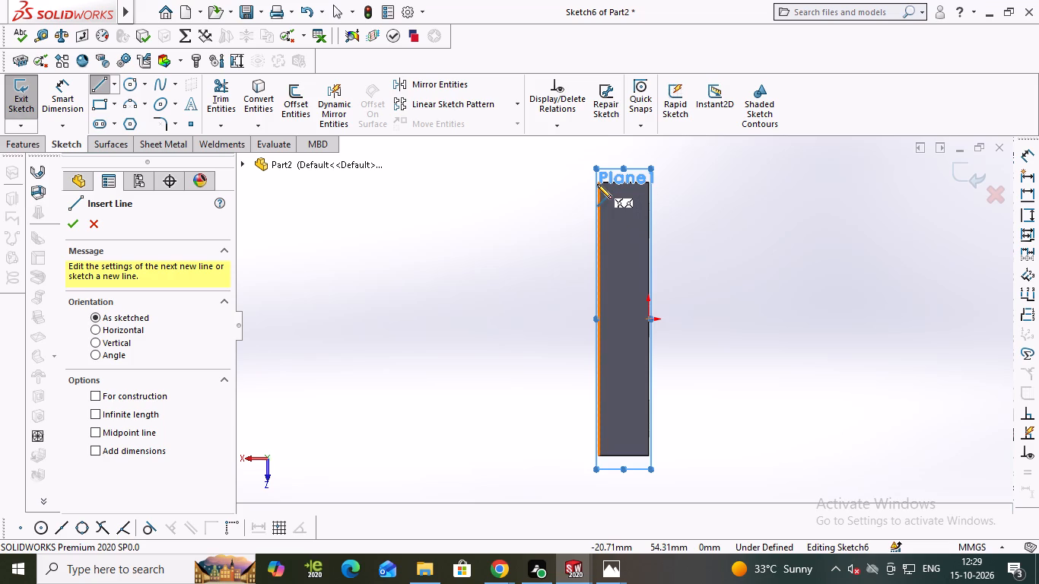
left_click(600, 182)
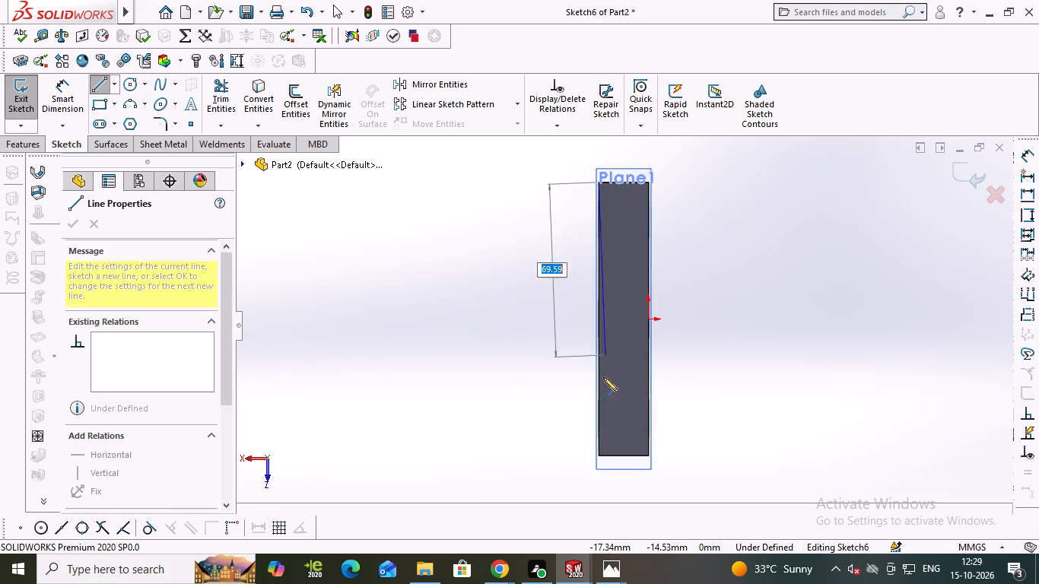
left_click(600, 455)
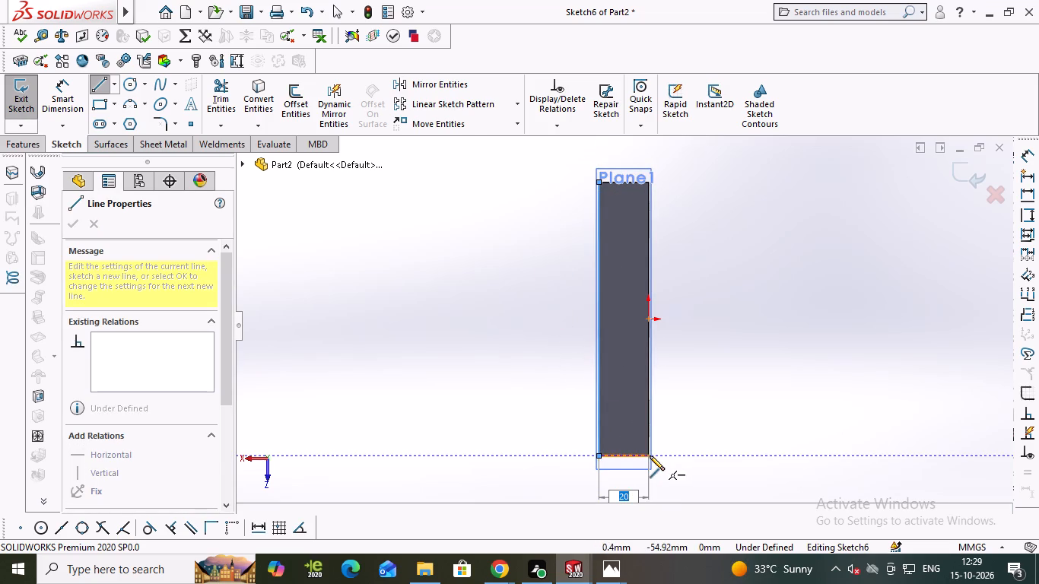
left_click(650, 455)
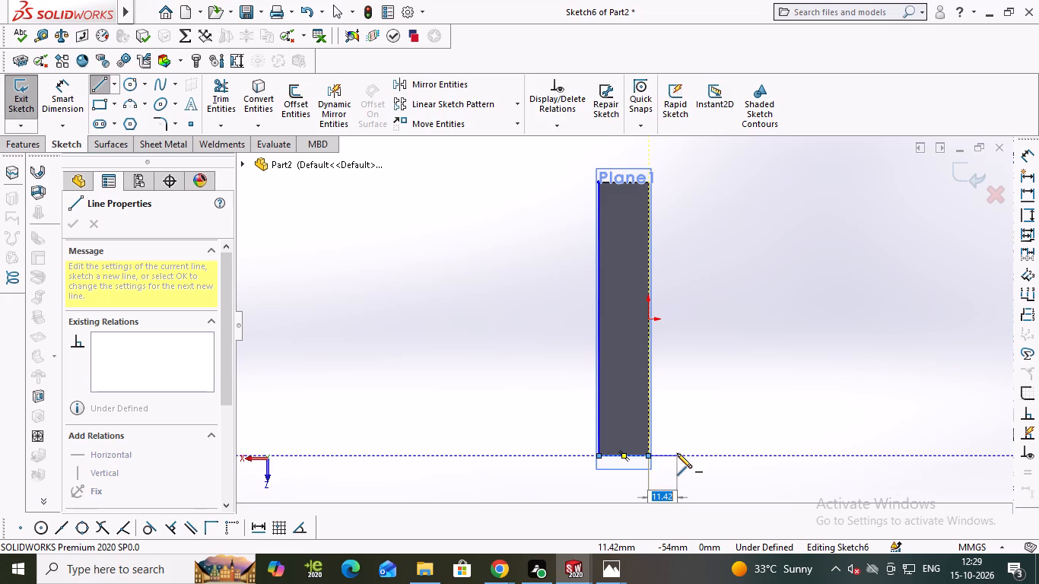
type("20")
key("Return")
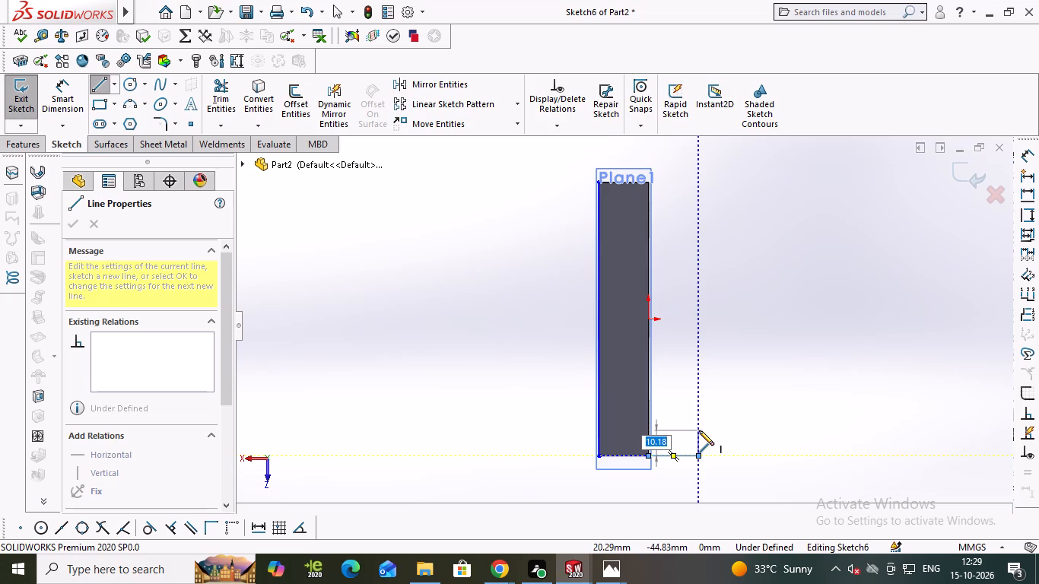
type("20")
key("Return")
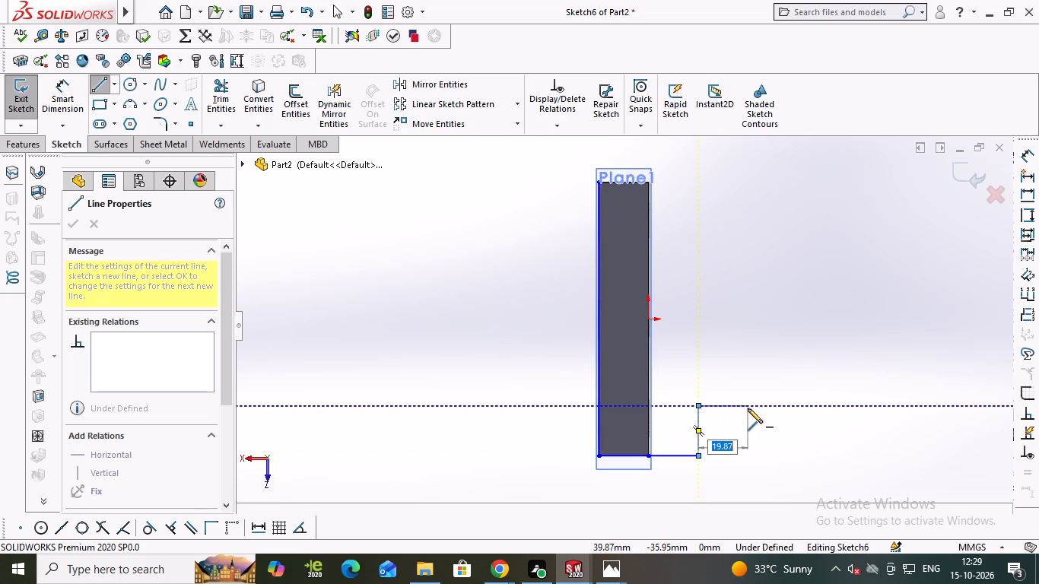
type("20")
key("Return")
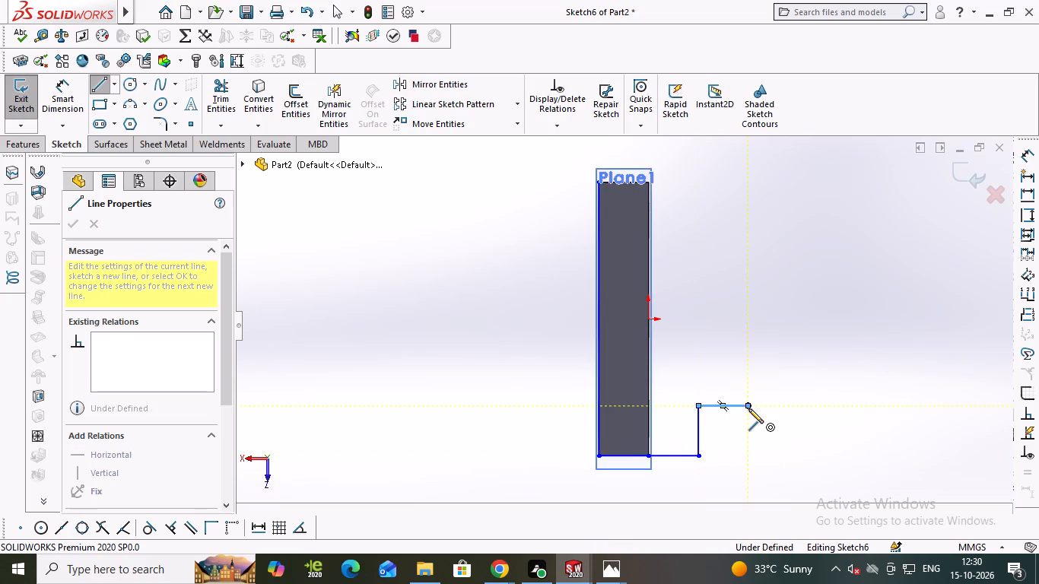
Draw two concentric circles centred on the free end of the line chain, with diameters 40 mm and 20 mm.
right_click_drag(740, 385, 828, 375)
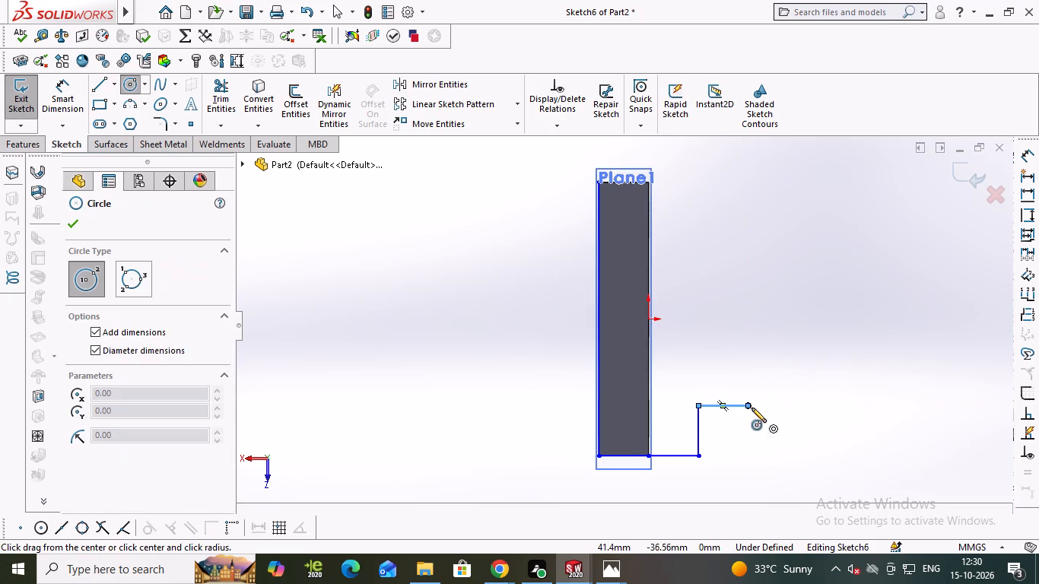
left_click(751, 405)
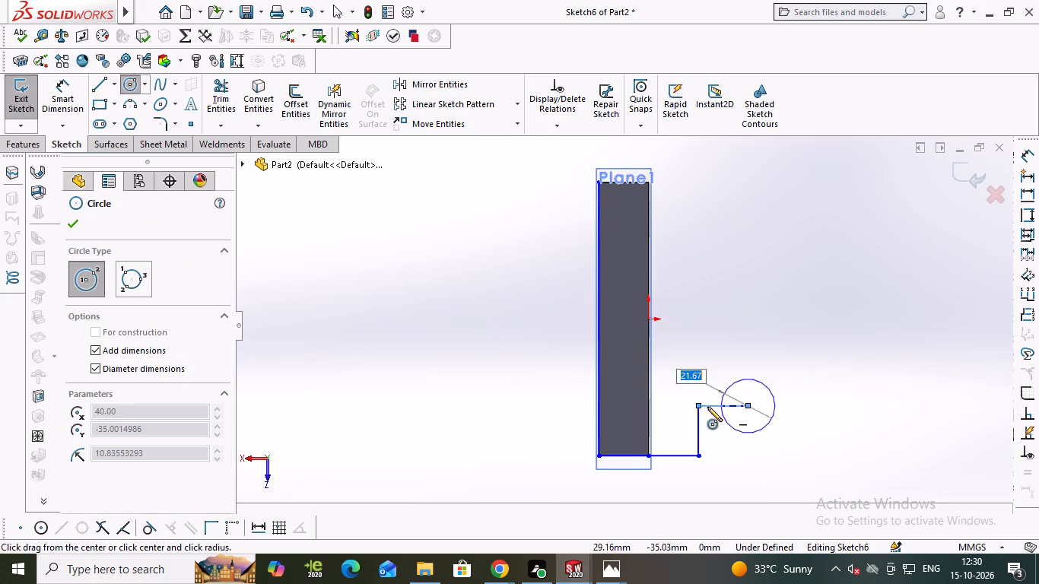
left_click(698, 407)
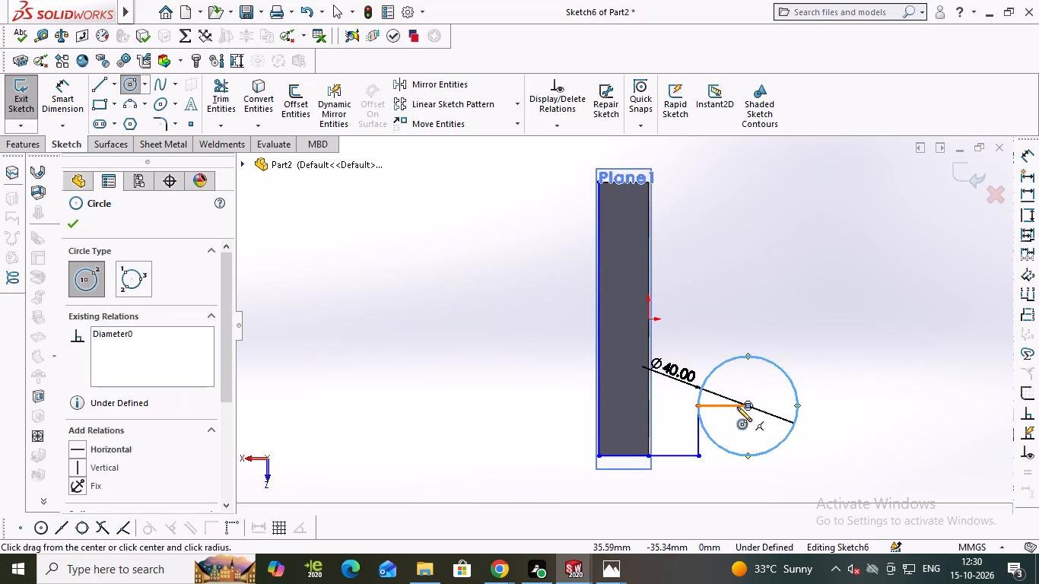
left_click(747, 405)
type("20")
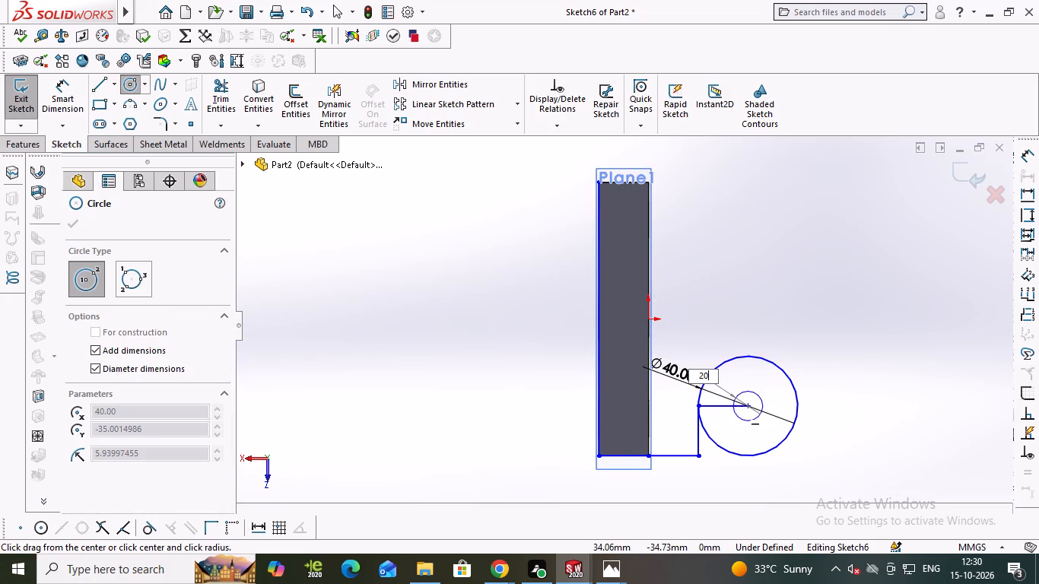
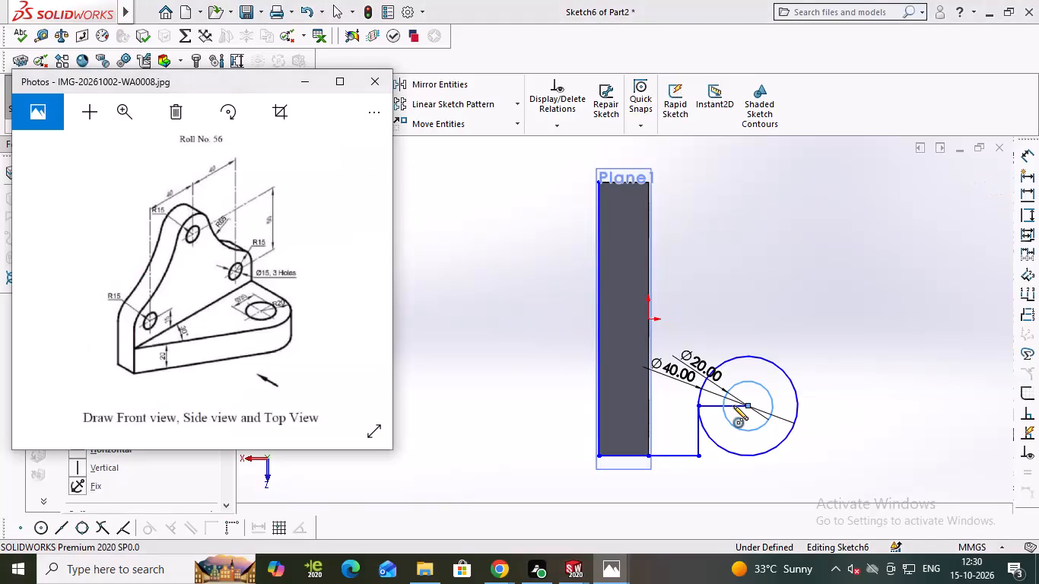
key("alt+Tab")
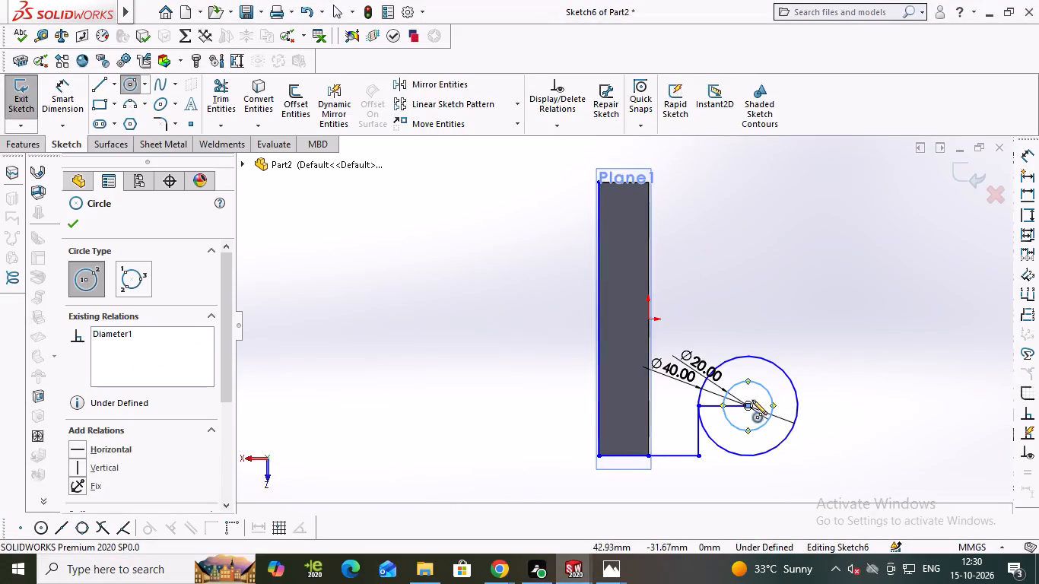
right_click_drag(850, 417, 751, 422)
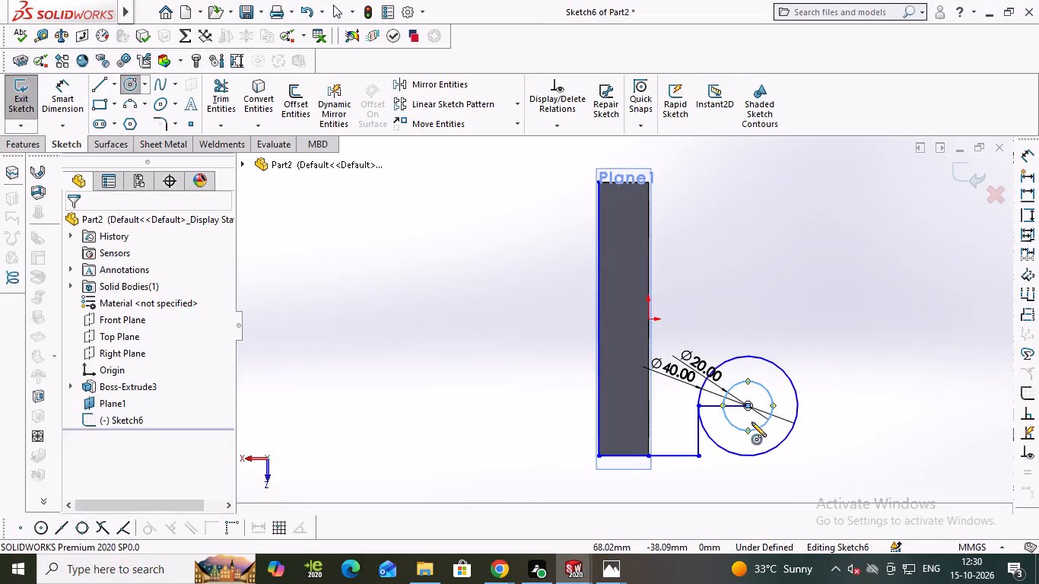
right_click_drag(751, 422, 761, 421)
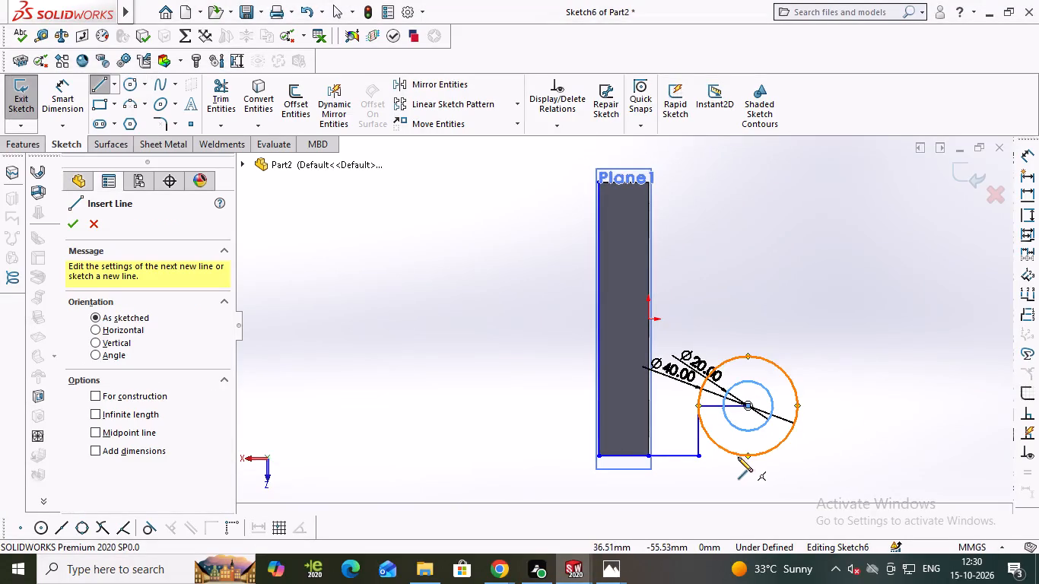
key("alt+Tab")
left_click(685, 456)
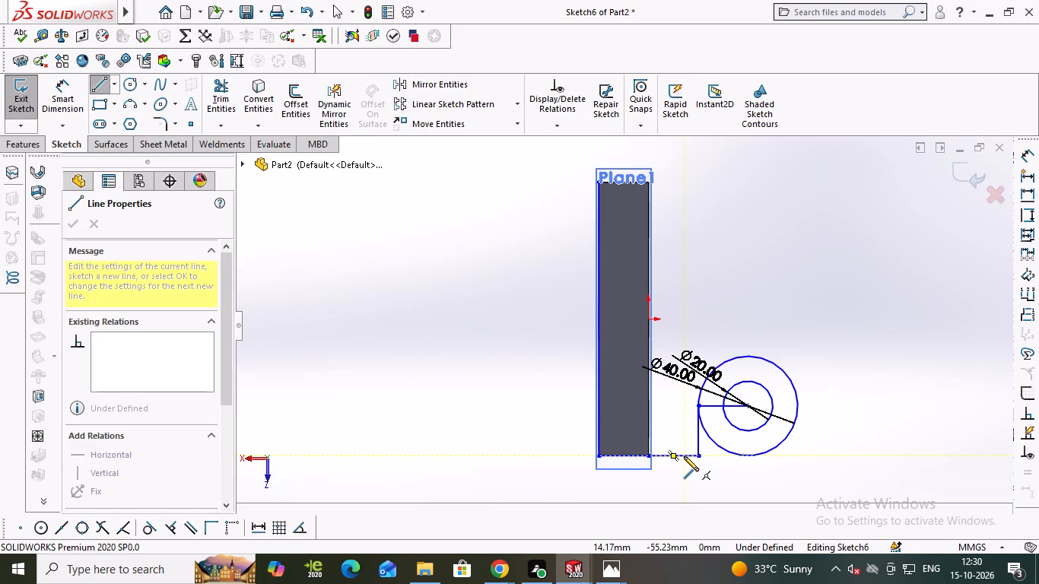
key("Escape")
Delete the three 20 mm sketch lines that run from the plate's lower corner to the centre of the concentric circles.
left_click(684, 456)
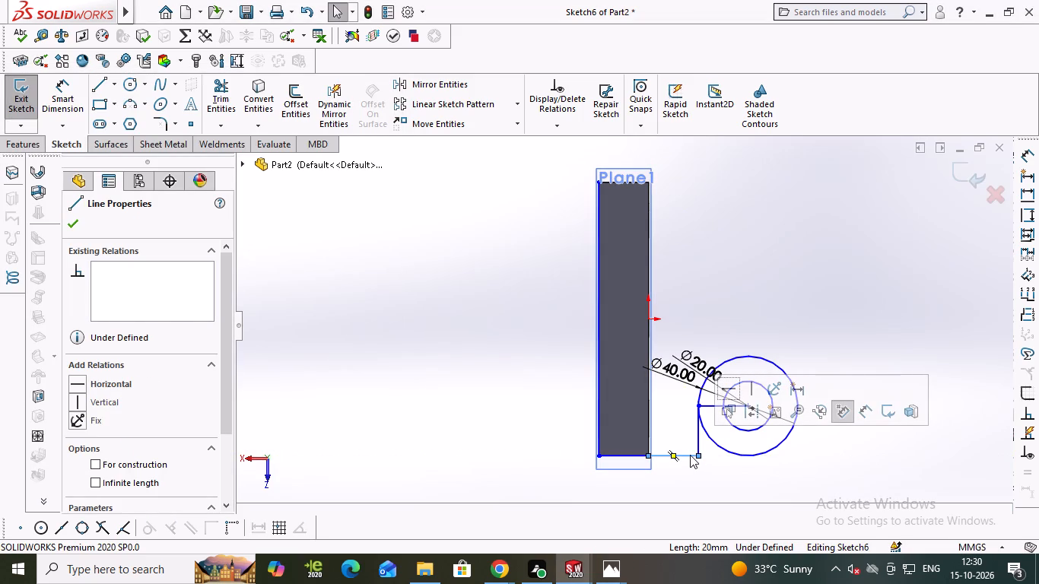
key("Delete")
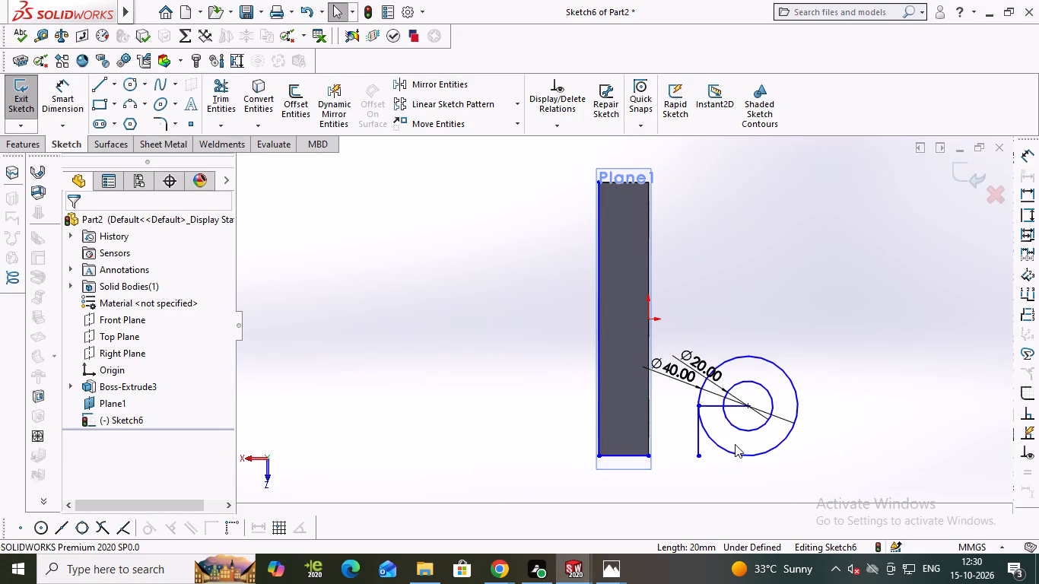
left_click(701, 436)
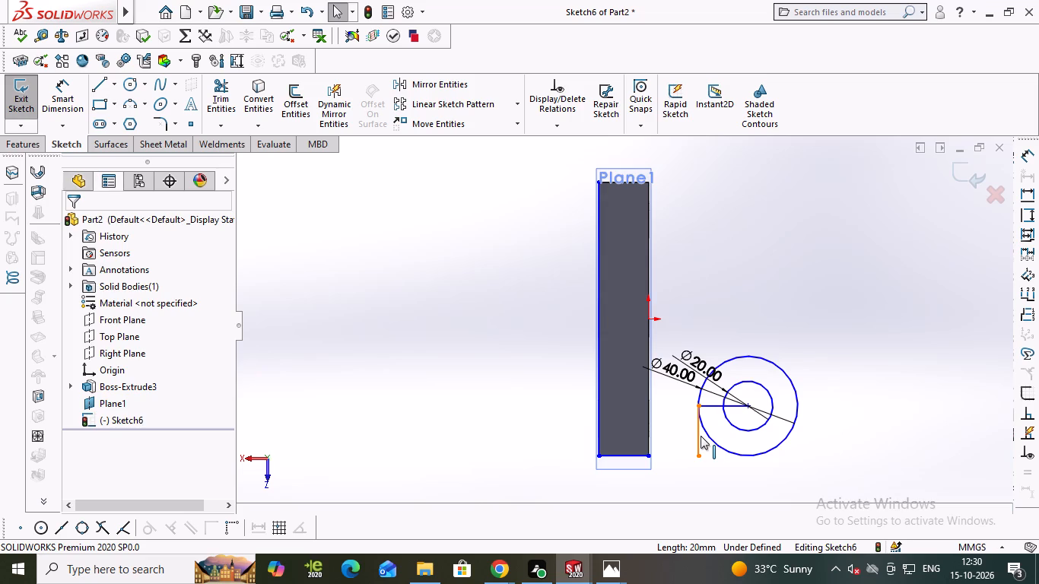
key("Delete")
left_click(711, 407)
key("Delete")
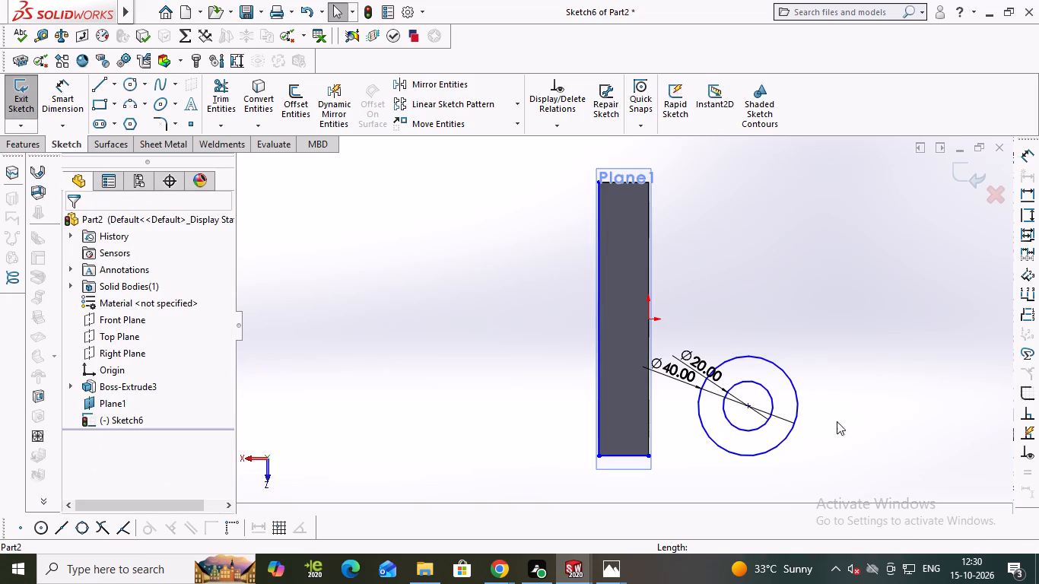
Draw a horizontal line from the lowest point of the 40 mm circle to the plate's nearest lower corner.
right_click_drag(872, 411, 699, 409)
left_click(749, 455)
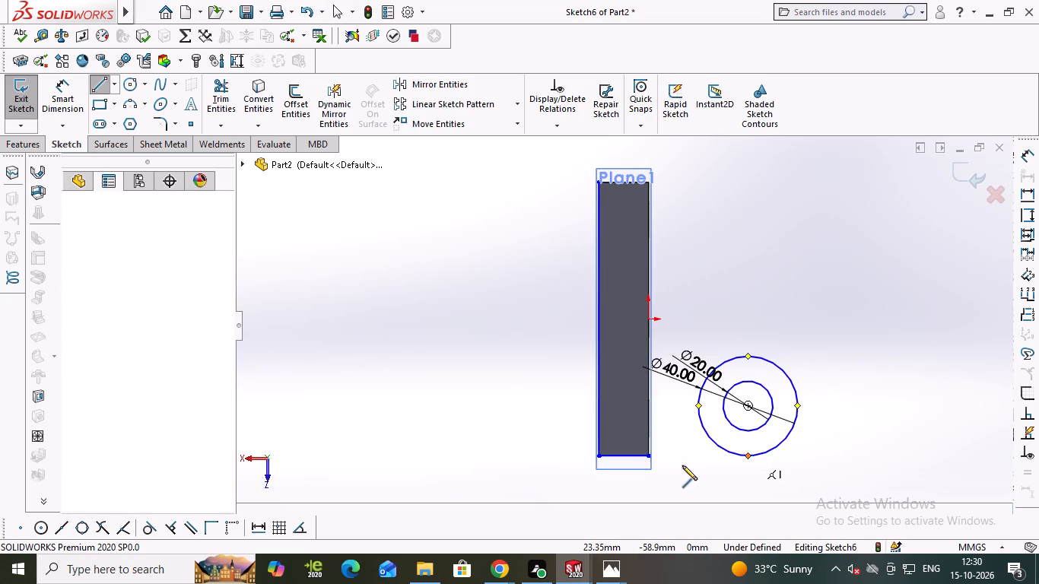
left_click(649, 455)
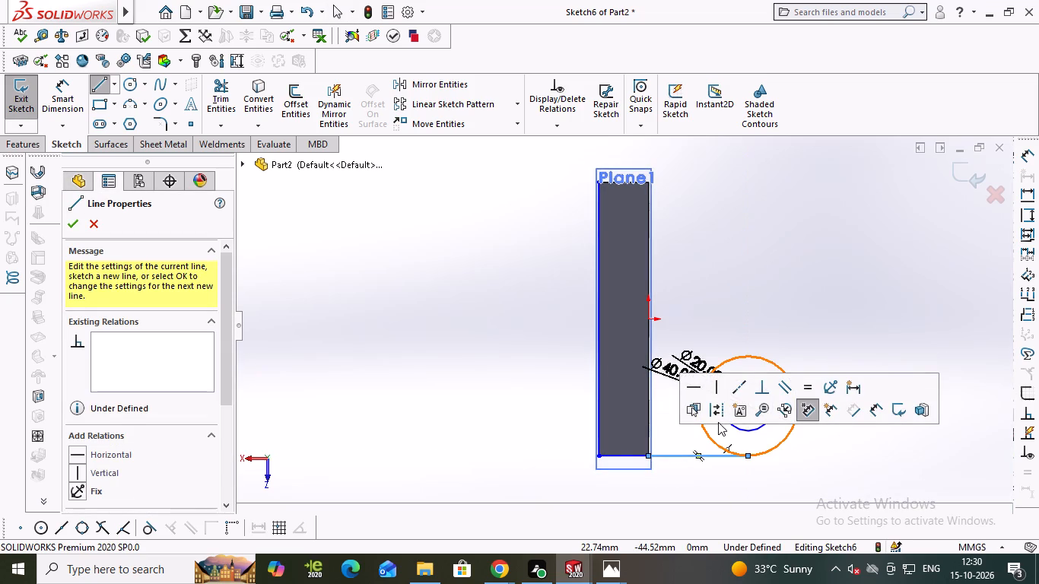
key("Escape")
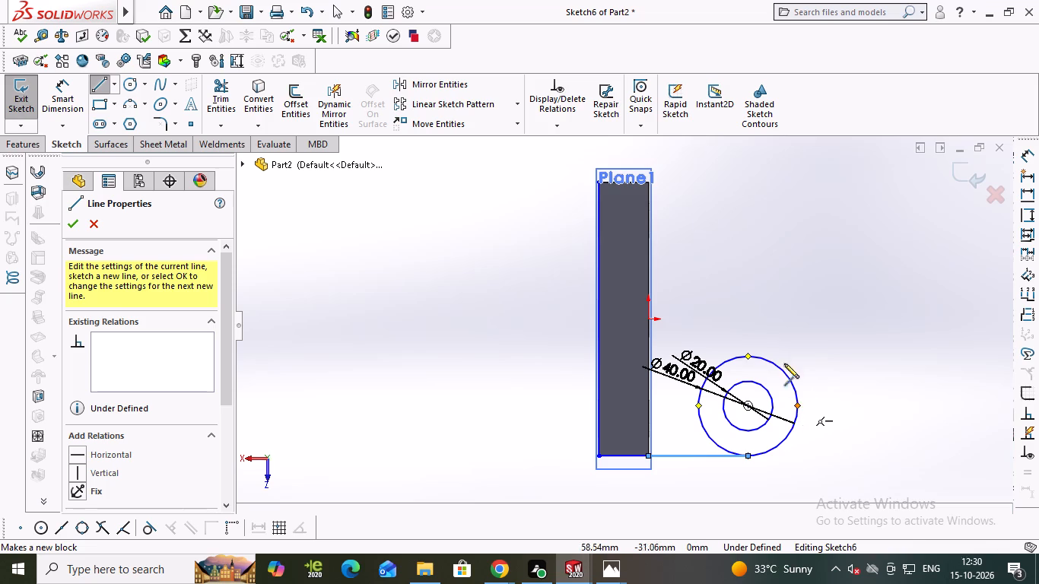
Draw a 20 mm line across the plate's upper end, continuing with a line about 96 mm long that ends tangent to the 40 mm circle.
left_click(601, 180)
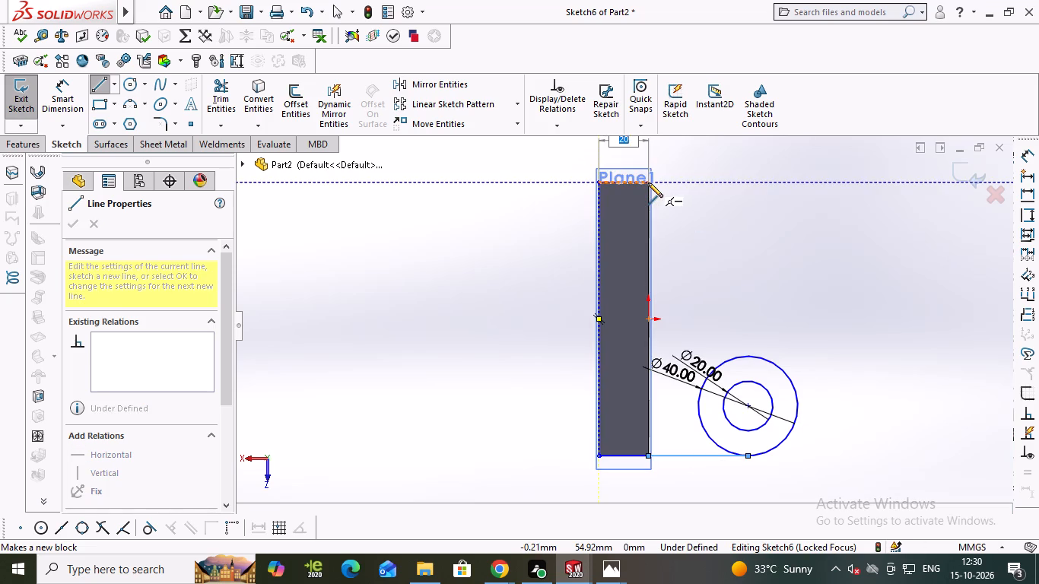
left_click(648, 182)
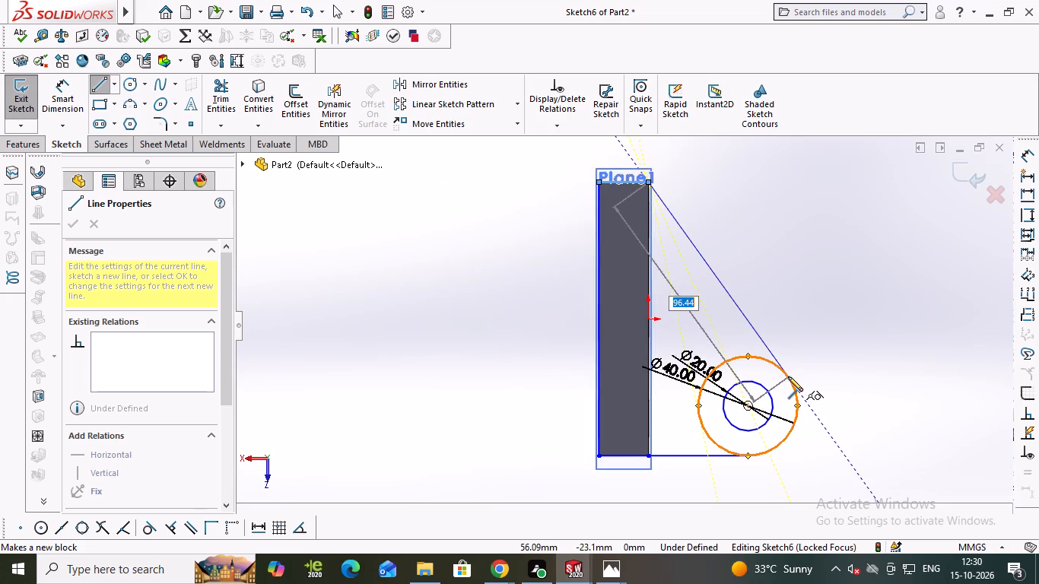
left_click(788, 377)
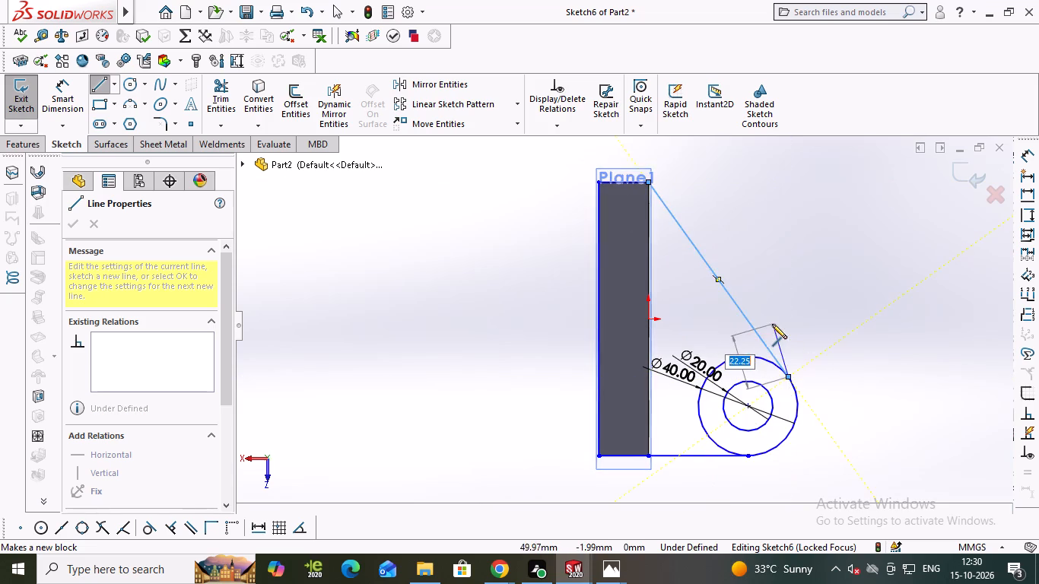
key("Escape")
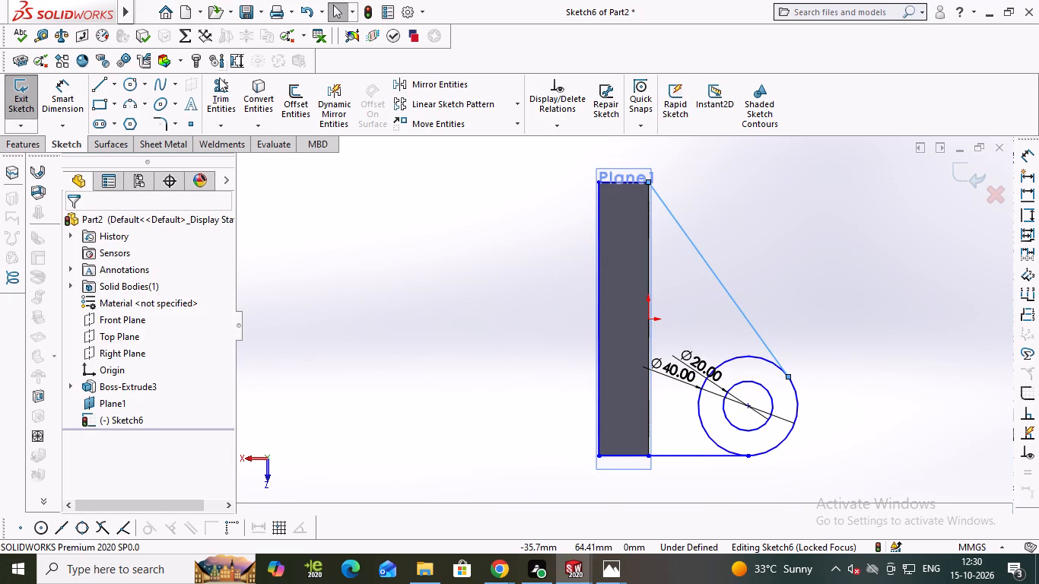
Trim away the inner arc of the 40 mm circle between the slanted tangent line and the lower horizontal line.
left_click(222, 91)
left_click(744, 356)
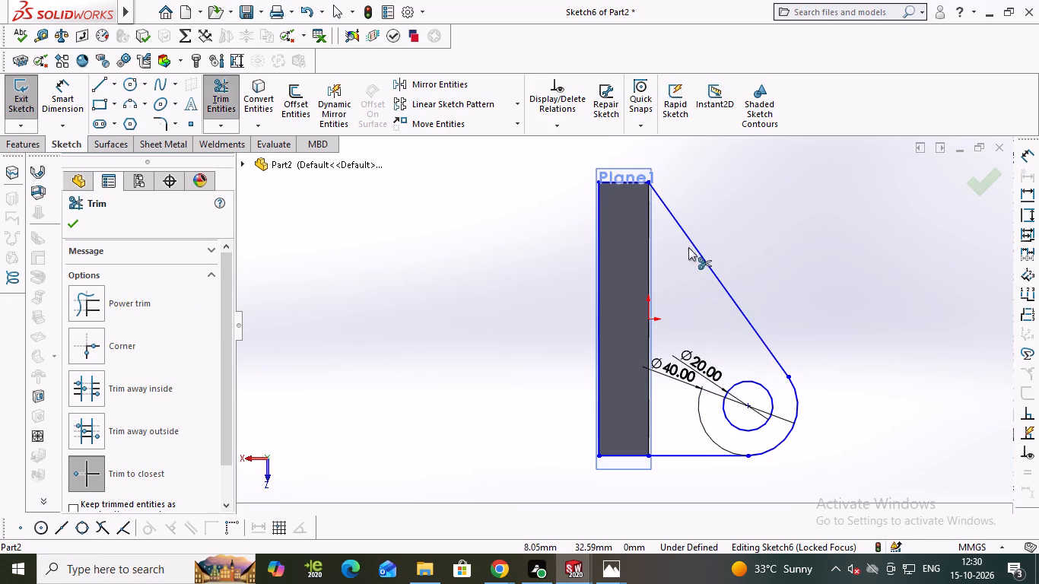
Extrude the closed base profile with its hole 20 mm downward from the plate's bottom face, merged with the plate.
left_click(25, 148)
left_click(35, 98)
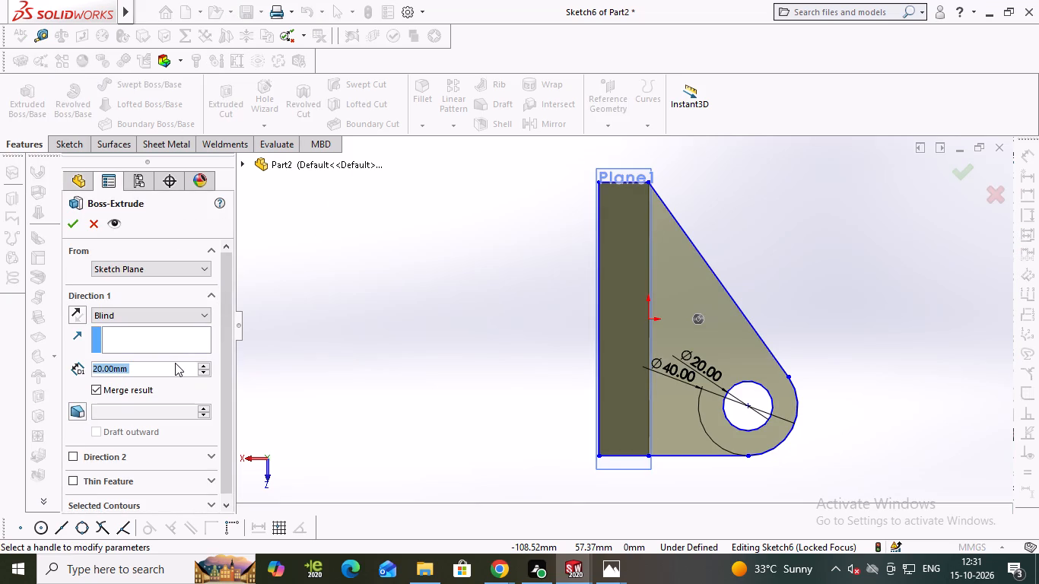
middle_click(793, 186)
middle_click_drag(793, 186, 770, 294)
middle_click_drag(703, 223, 702, 269)
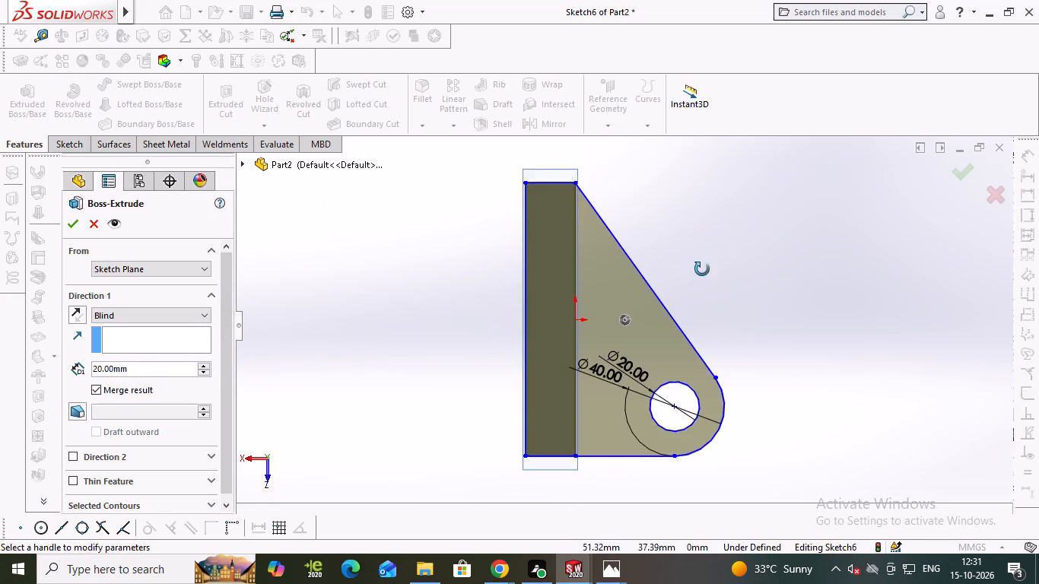
middle_click_drag(702, 269, 688, 433)
key("Return")
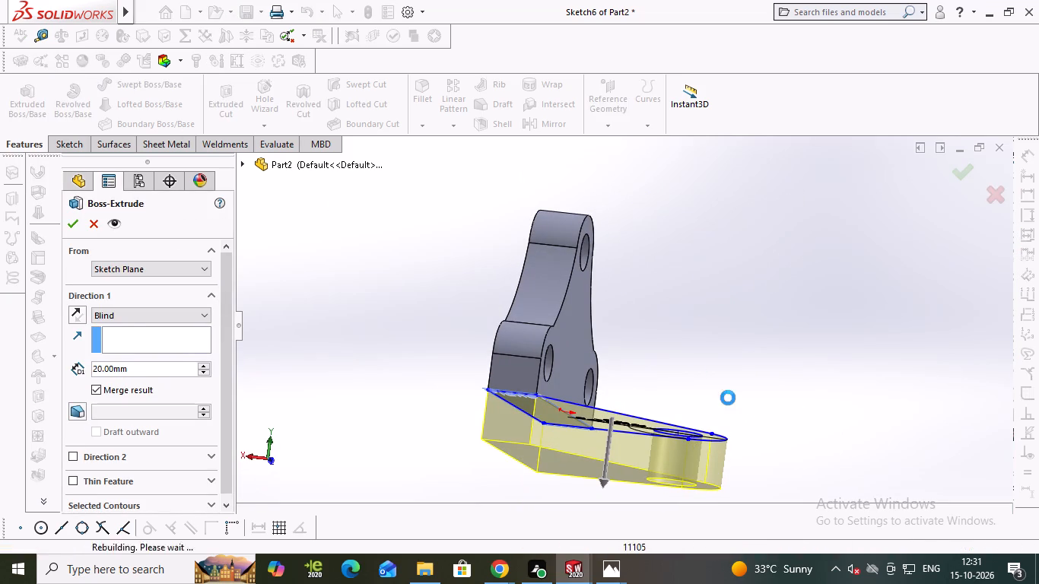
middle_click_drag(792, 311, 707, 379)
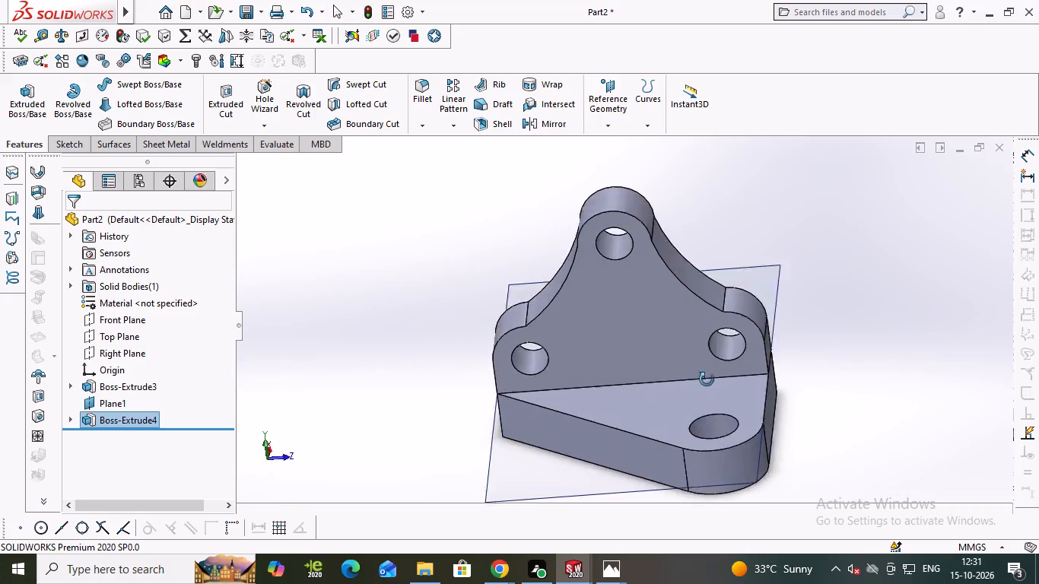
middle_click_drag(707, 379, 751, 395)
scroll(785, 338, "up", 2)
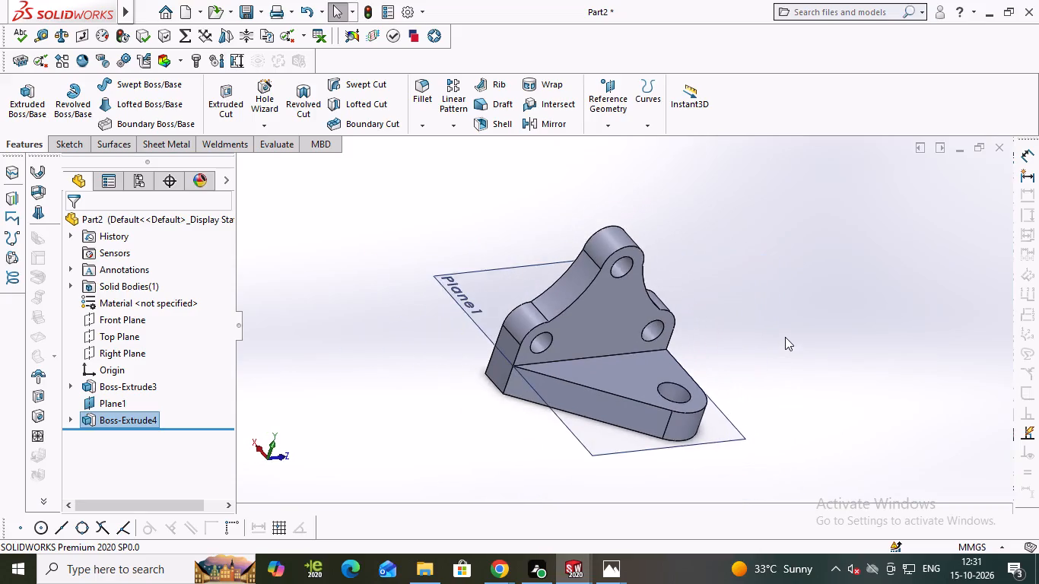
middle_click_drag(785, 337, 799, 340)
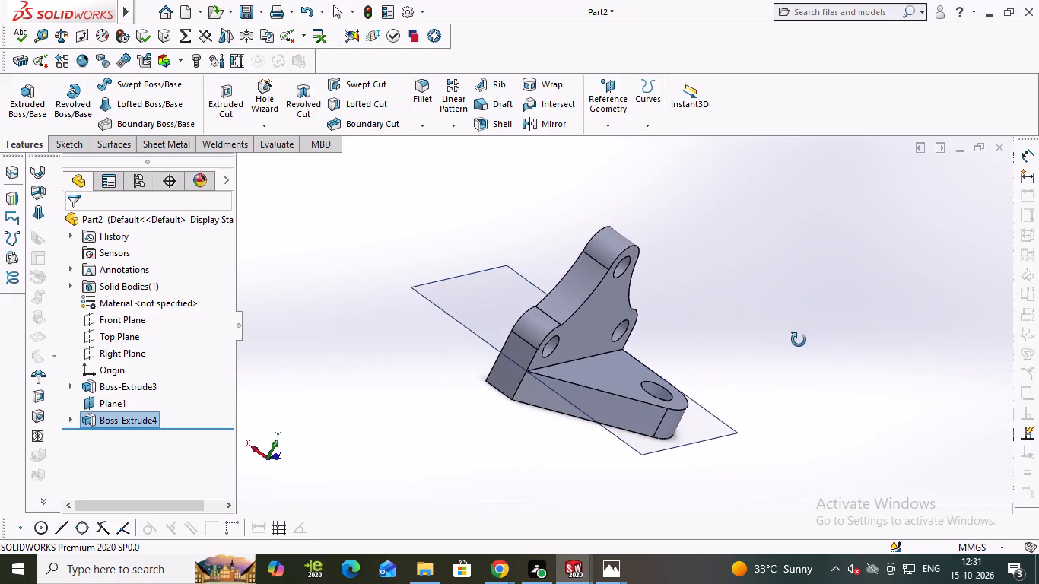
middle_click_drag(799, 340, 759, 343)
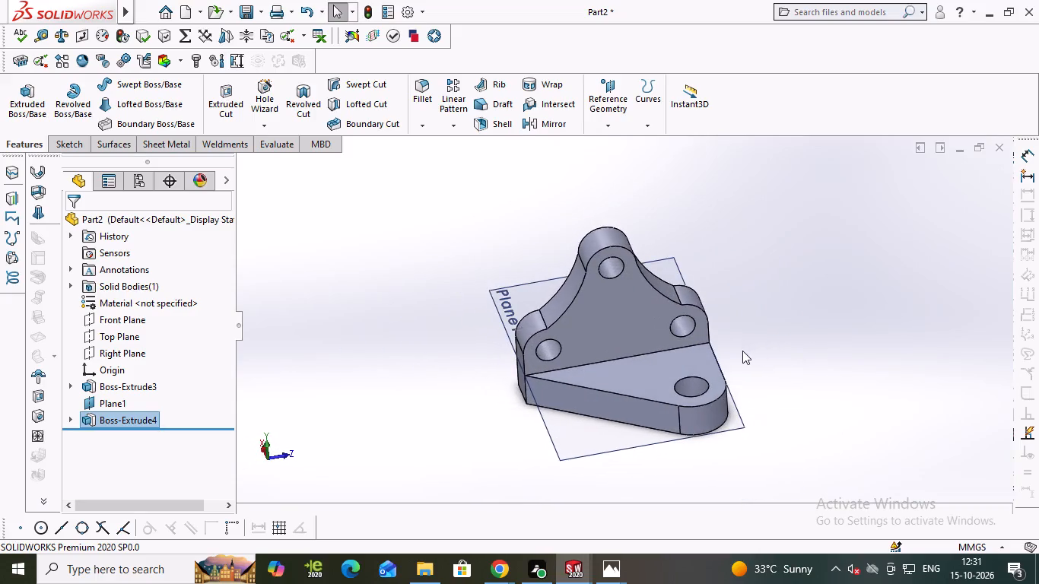
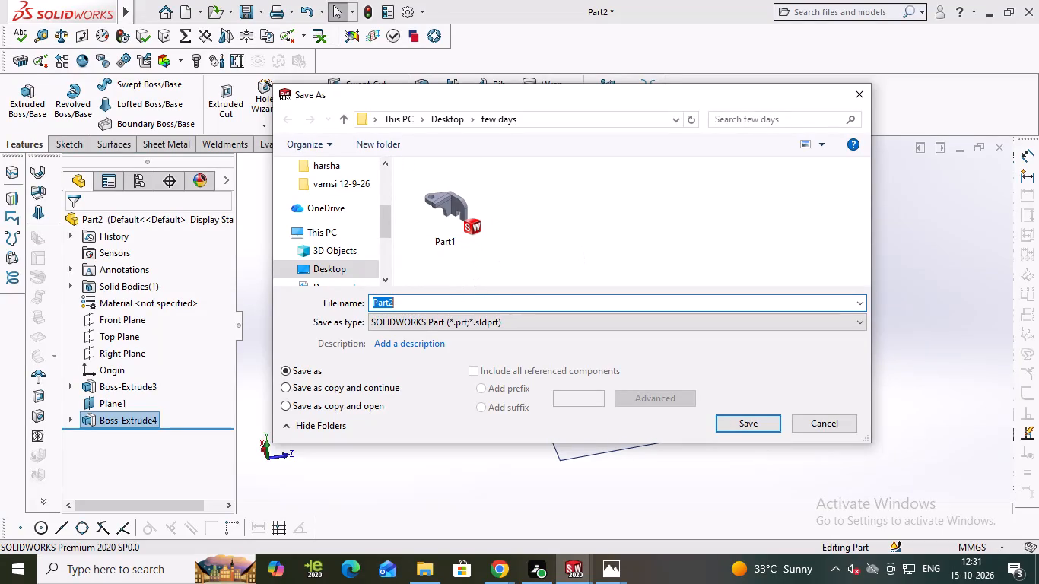
Save the bracket model as a SOLIDWORKS part file named Part2 in the Desktop folder "few days".
key("Return")
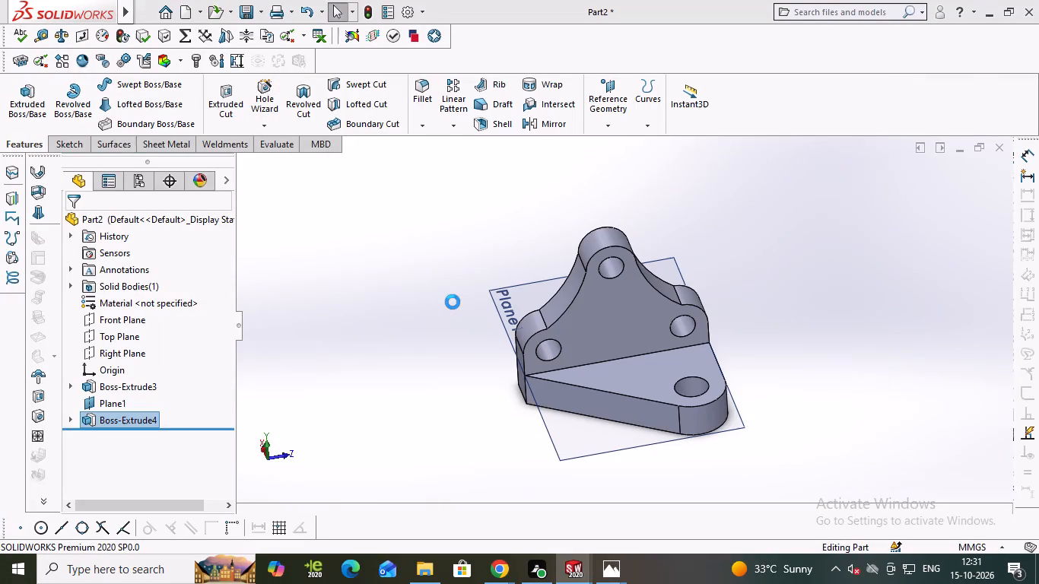
Save a PDF version of the bracket, named Part2, in Adobe Portable Document Format in the "few days" folder.
left_click(264, 12)
left_click(287, 56)
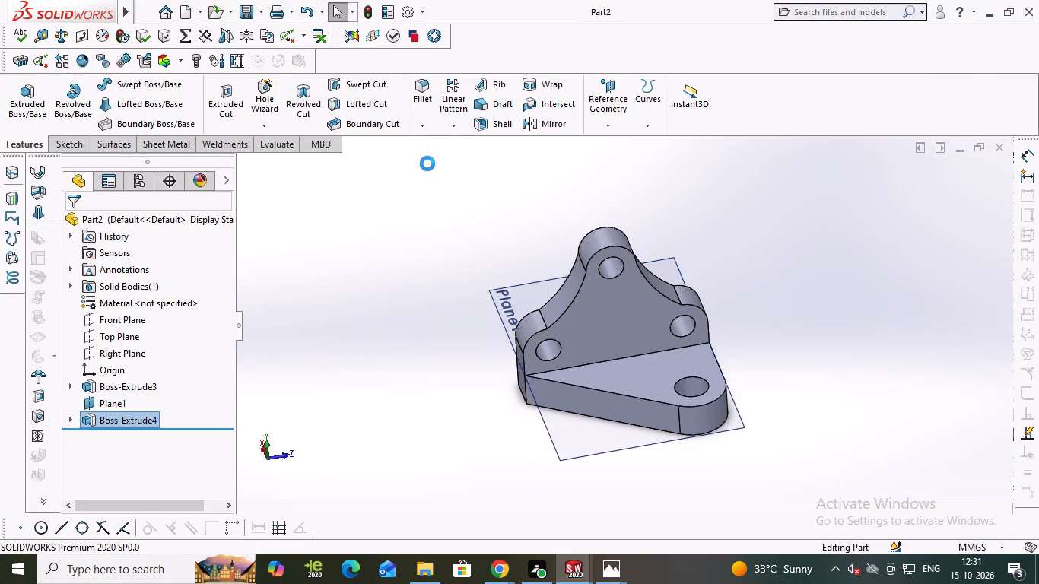
left_click(513, 321)
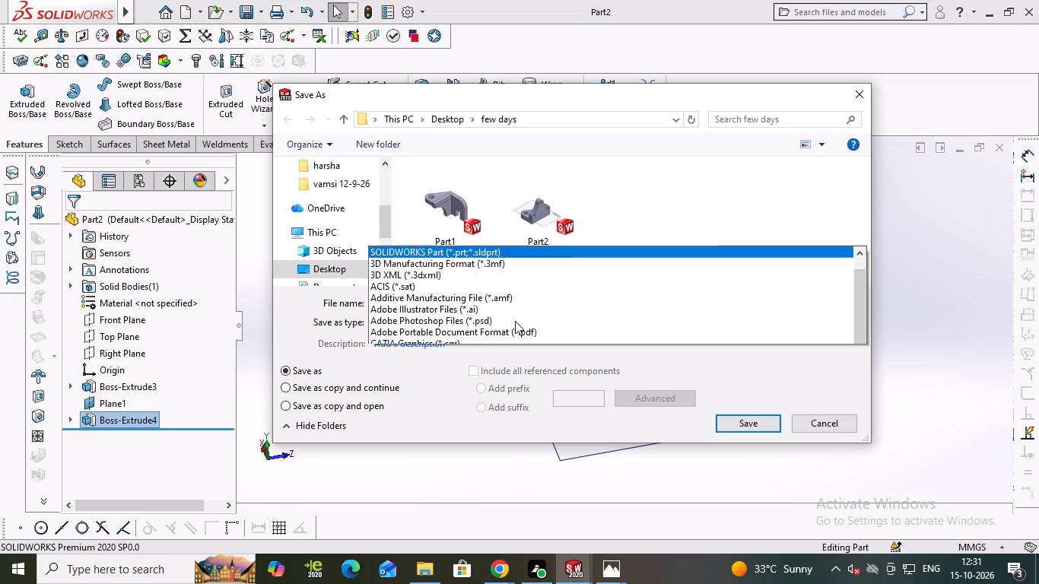
left_click(521, 86)
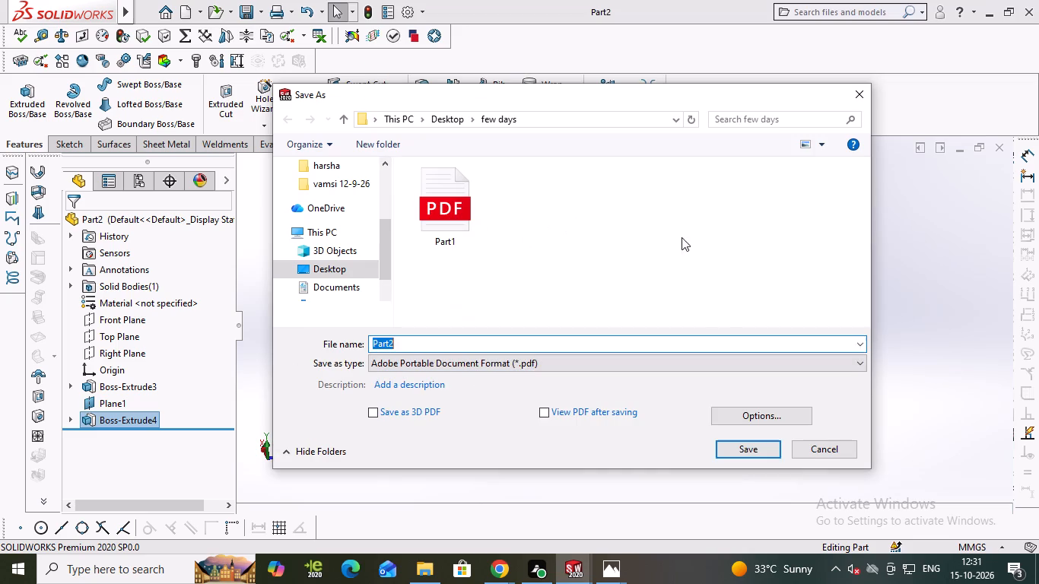
left_click(752, 446)
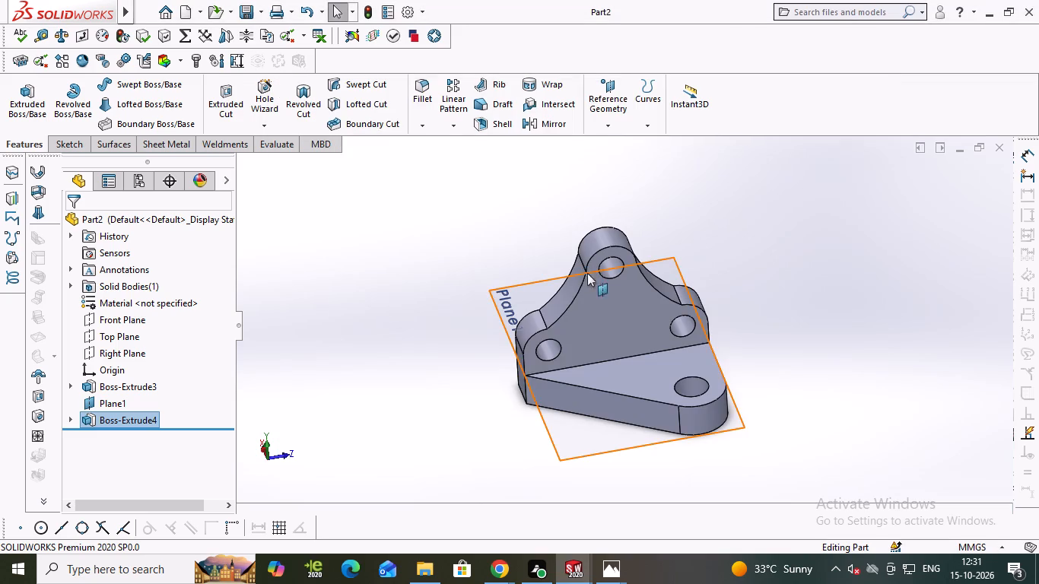